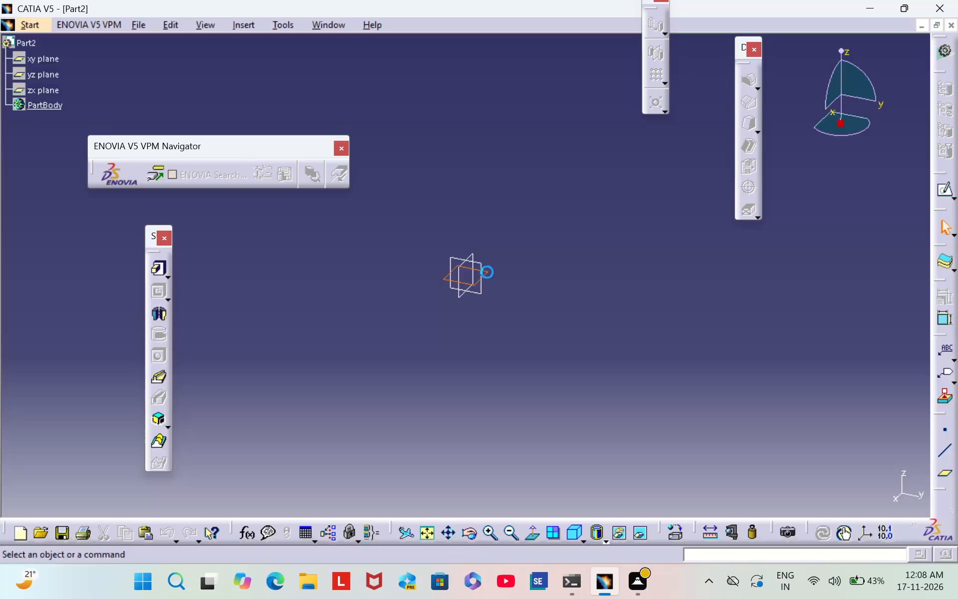
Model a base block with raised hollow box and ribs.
Start a sketch on the xy plane and draw a centered rectangle about 137 by 81 mm around the origin.
{"action": "left_click", "coordinate": [944, 189]}
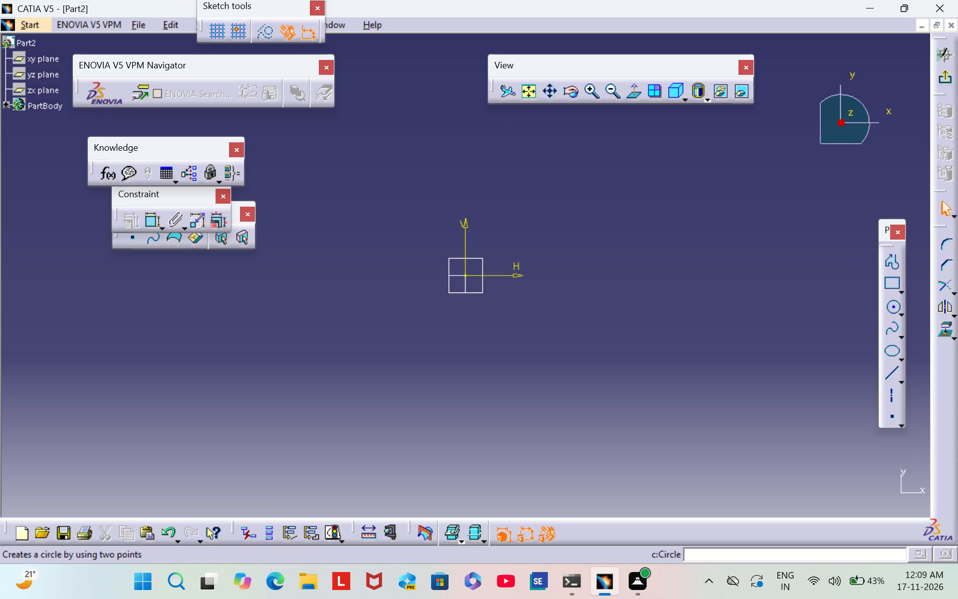
{"action": "left_click", "coordinate": [900, 289]}
{"action": "left_click", "coordinate": [923, 299]}
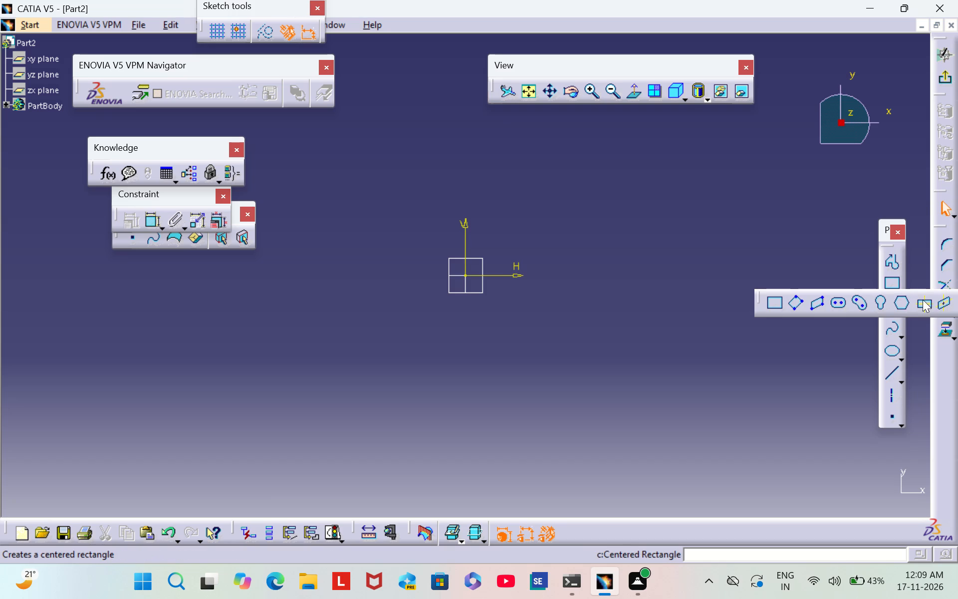
{"action": "left_click", "coordinate": [464, 275]}
{"action": "left_click", "coordinate": [603, 355]}
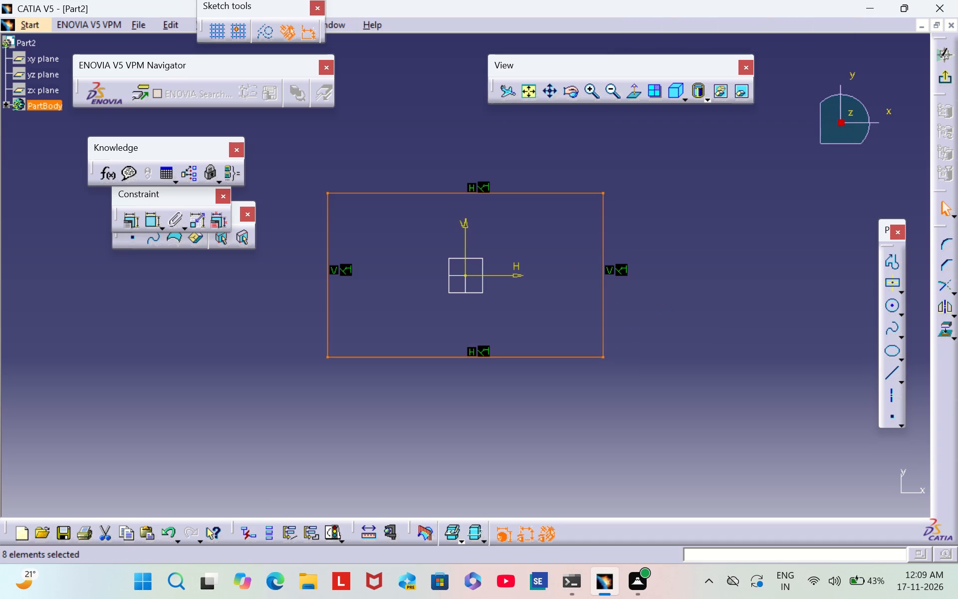
Dimension the rectangle's vertical side and set its height to 75 mm.
{"action": "left_click", "coordinate": [146, 223]}
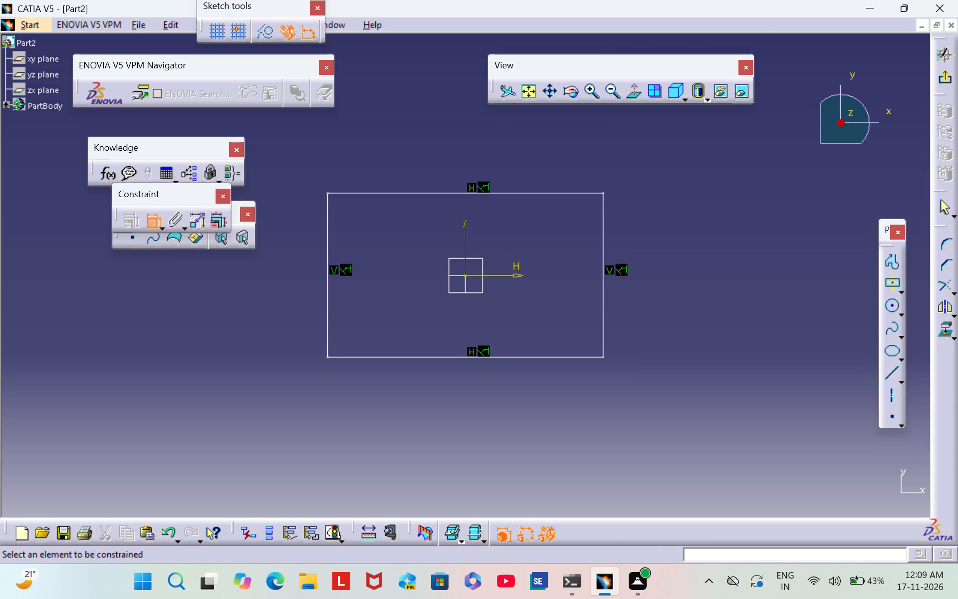
{"action": "left_click", "coordinate": [606, 284]}
{"action": "left_click", "coordinate": [699, 276]}
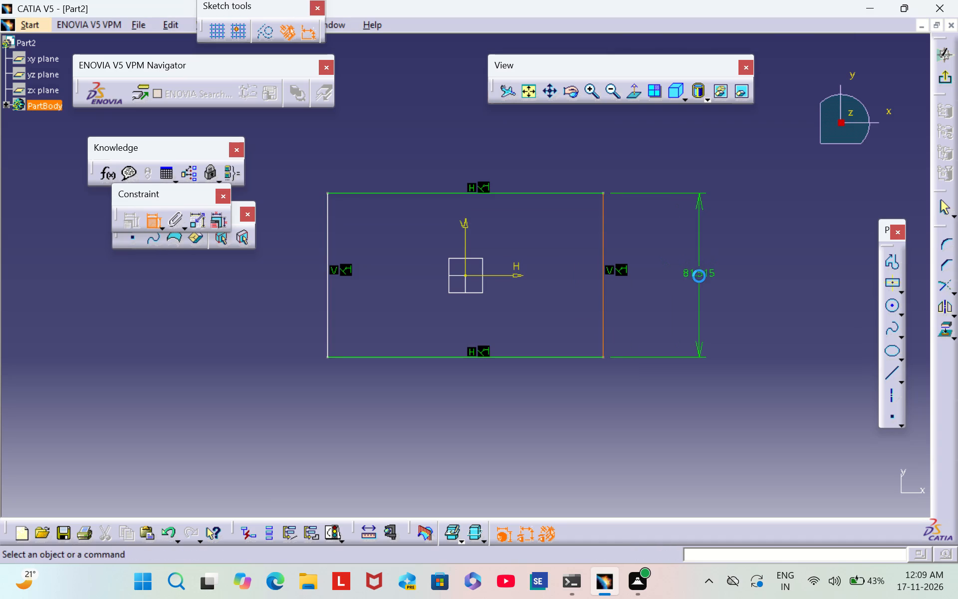
{"action": "double_click", "coordinate": [694, 274]}
{"action": "key", "text": "BackSpace"}
{"action": "type", "text": "75"}
{"action": "key", "text": "Return"}
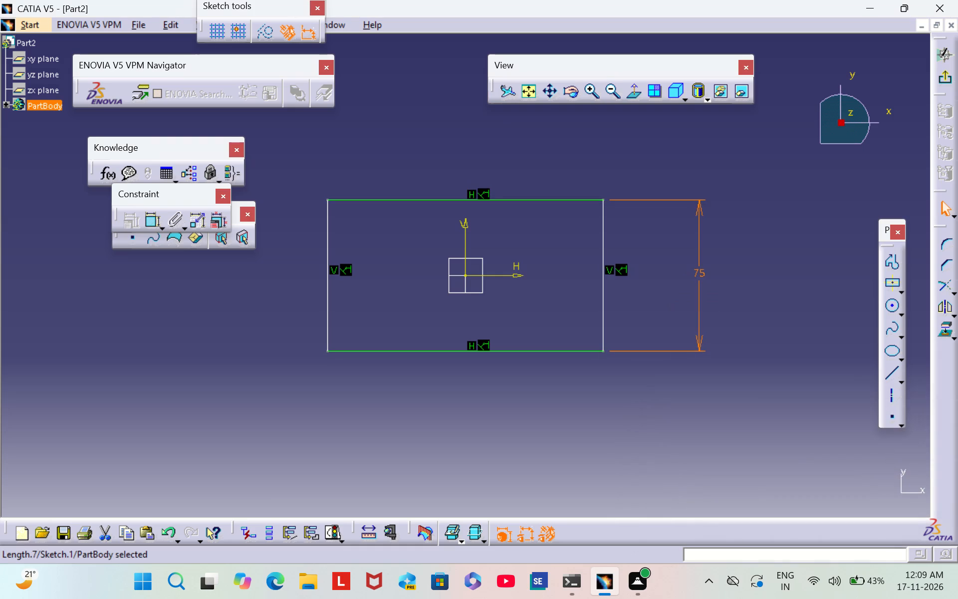
{"action": "left_click", "coordinate": [442, 474]}
Dimension the rectangle's lower horizontal side, set its width to 150 mm, and exit the sketch.
{"action": "left_click", "coordinate": [151, 224]}
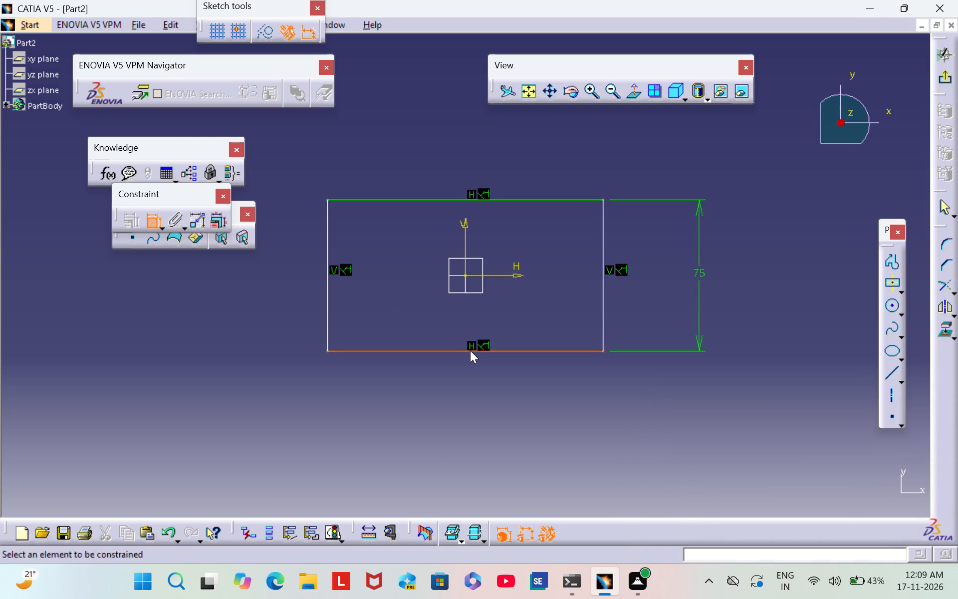
{"action": "left_click", "coordinate": [470, 353]}
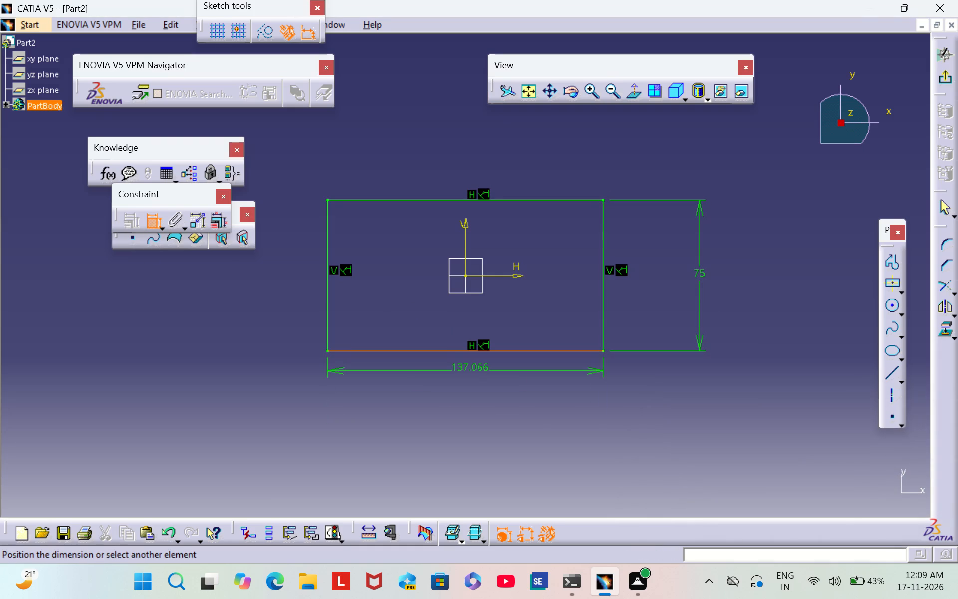
{"action": "left_click", "coordinate": [470, 382]}
{"action": "double_click", "coordinate": [466, 381]}
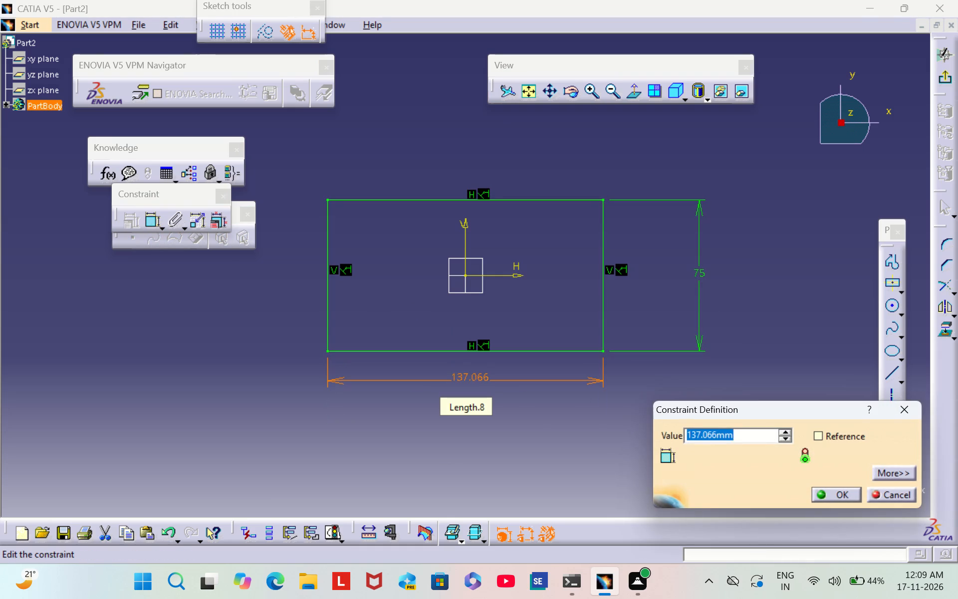
{"action": "key", "text": "BackSpace"}
{"action": "type", "text": "150"}
{"action": "key", "text": "Return"}
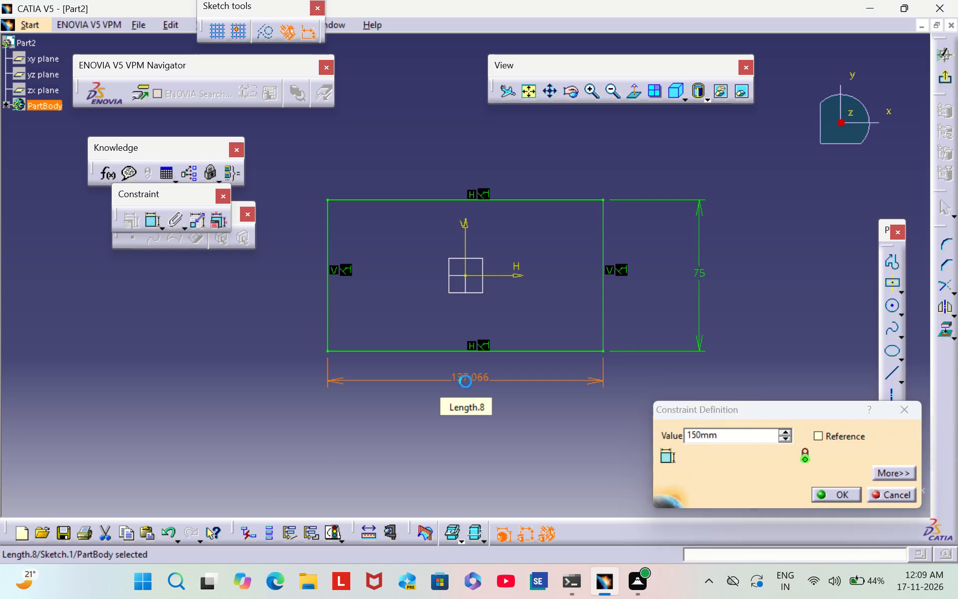
{"action": "left_click", "coordinate": [791, 265]}
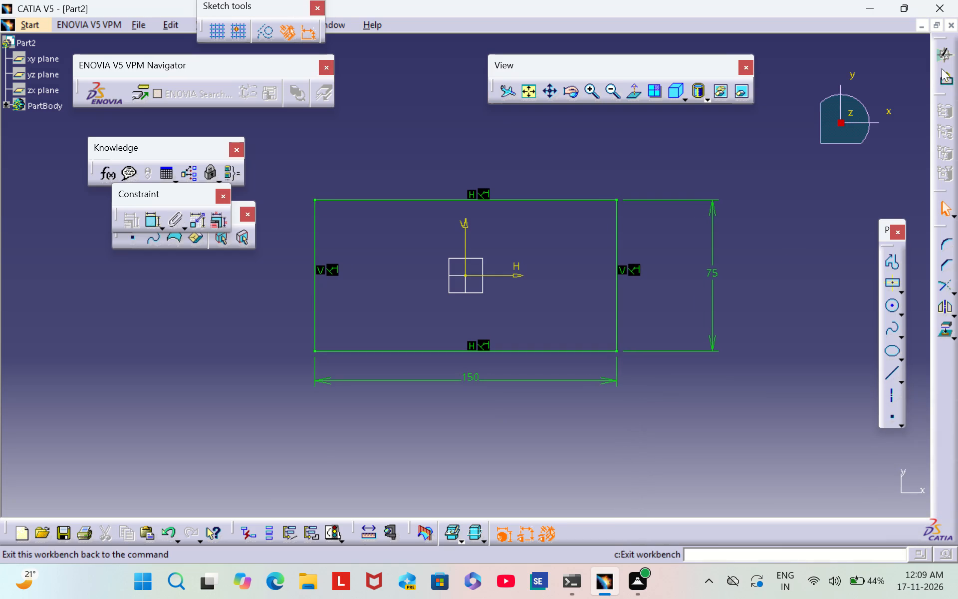
{"action": "left_click", "coordinate": [943, 74]}
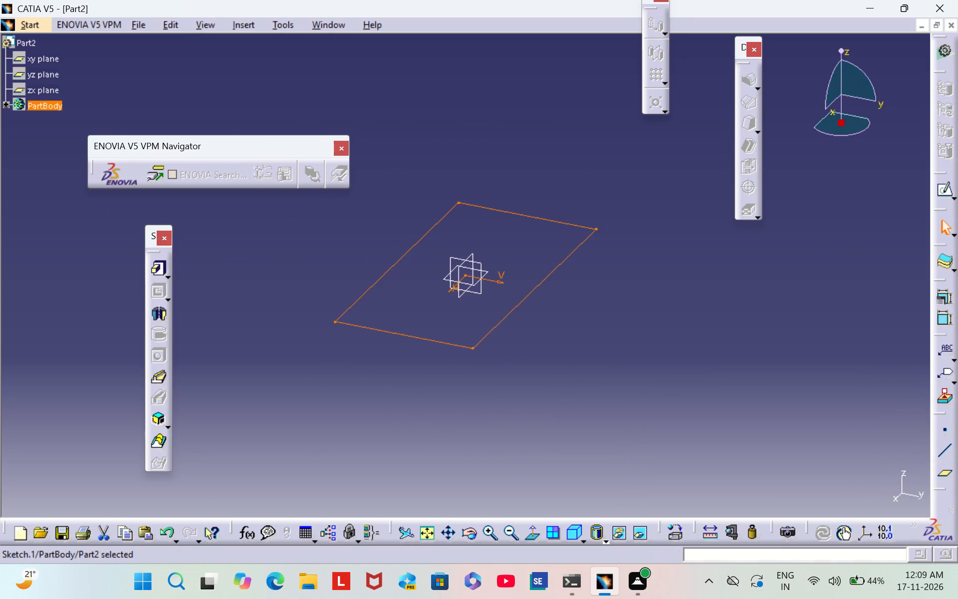
Pad the rectangle sketch to a length of 25 mm.
{"action": "left_click", "coordinate": [160, 268]}
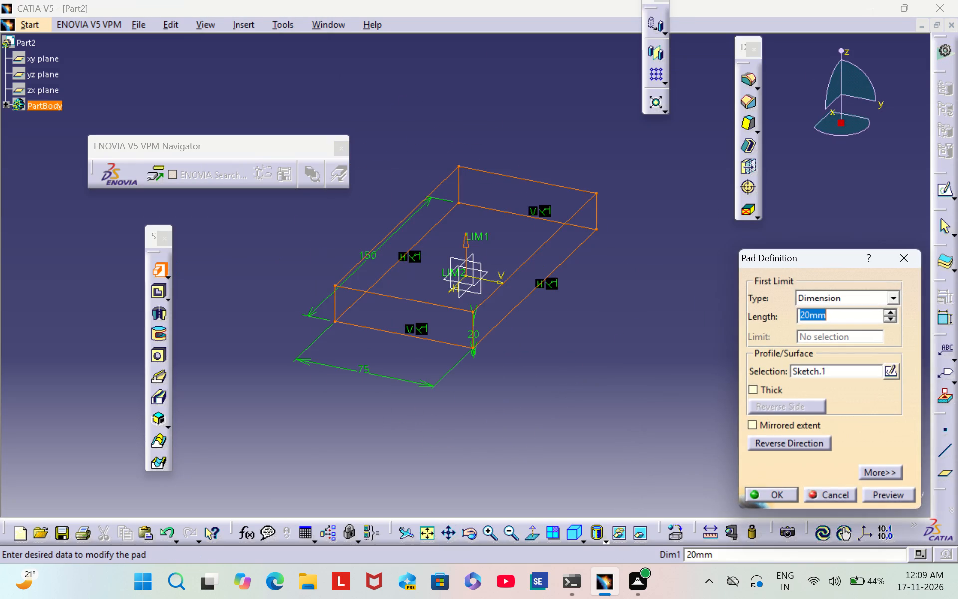
{"action": "key", "text": "BackSpace"}
{"action": "key", "text": "2"}
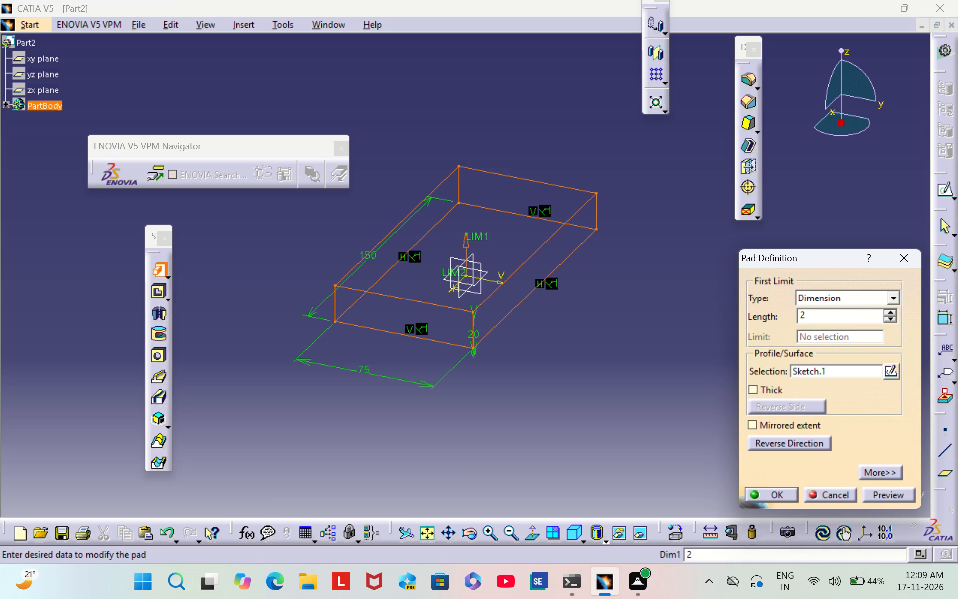
{"action": "key", "text": "5"}
{"action": "key", "text": "Return"}
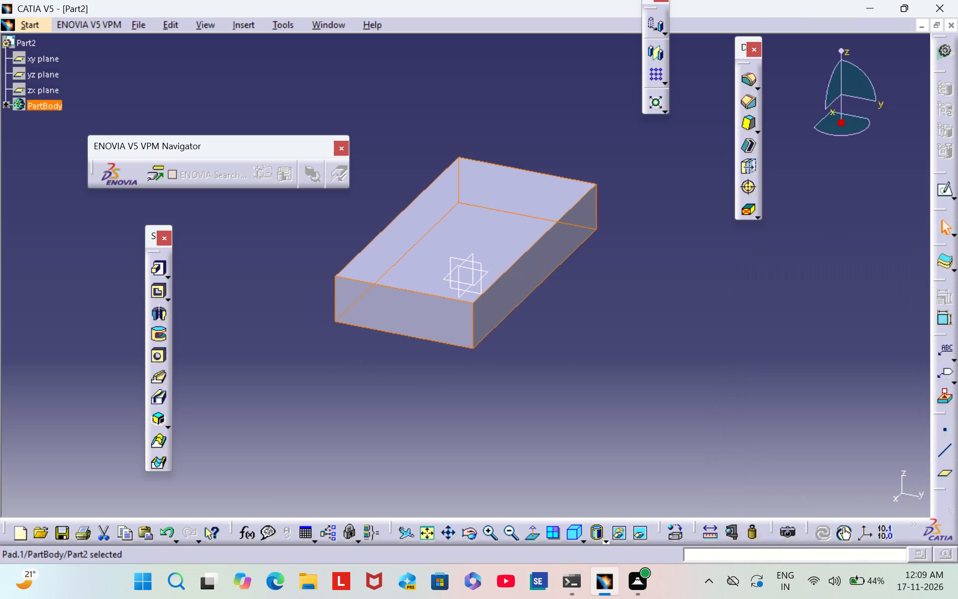
{"action": "left_click", "coordinate": [602, 278]}
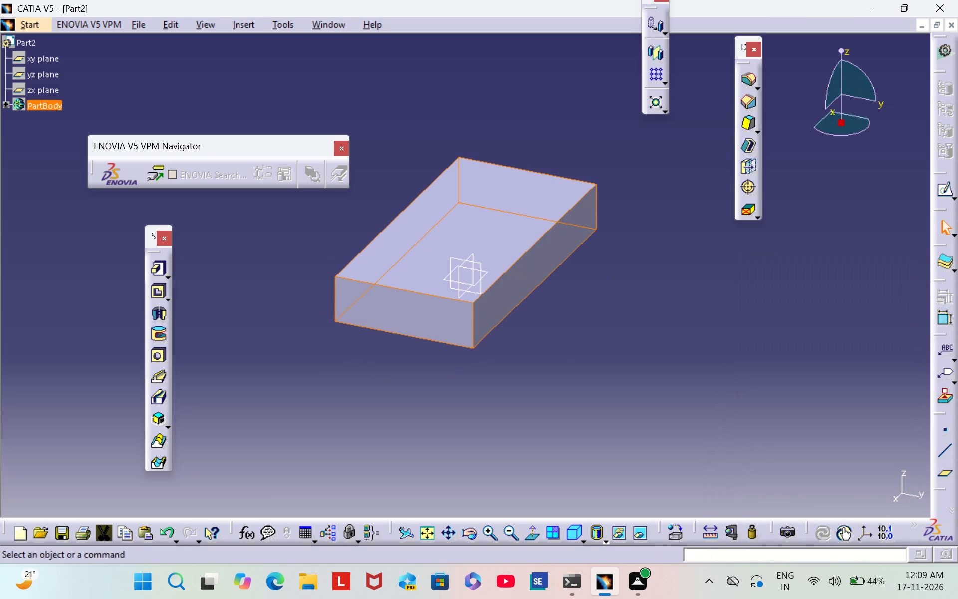
Start a sketch on the block's top face and draw a centered rectangle about 20 by 11 mm near its upper-right corner.
{"action": "left_click", "coordinate": [506, 234]}
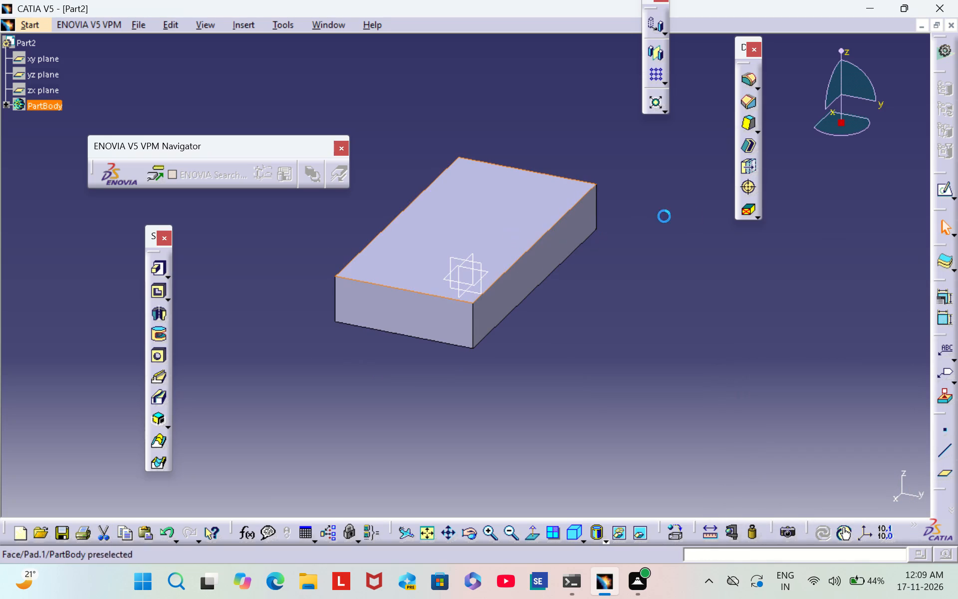
{"action": "left_click", "coordinate": [940, 191]}
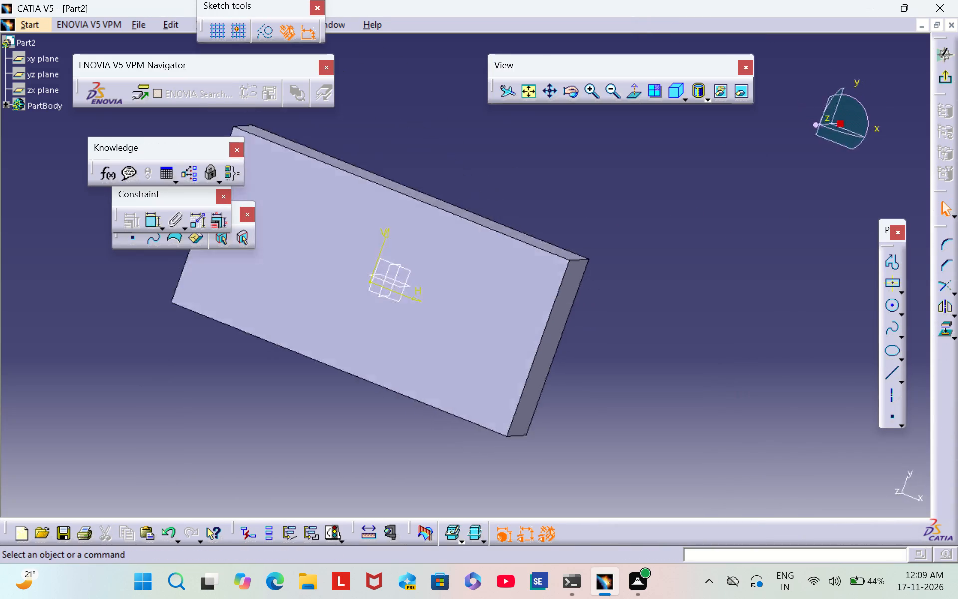
{"action": "left_click", "coordinate": [891, 282]}
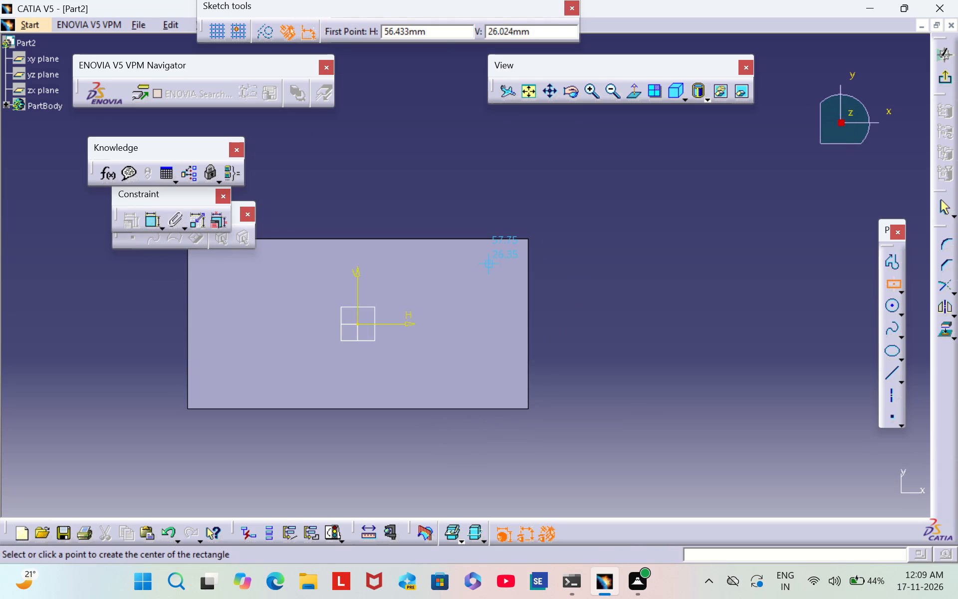
{"action": "left_click", "coordinate": [483, 269]}
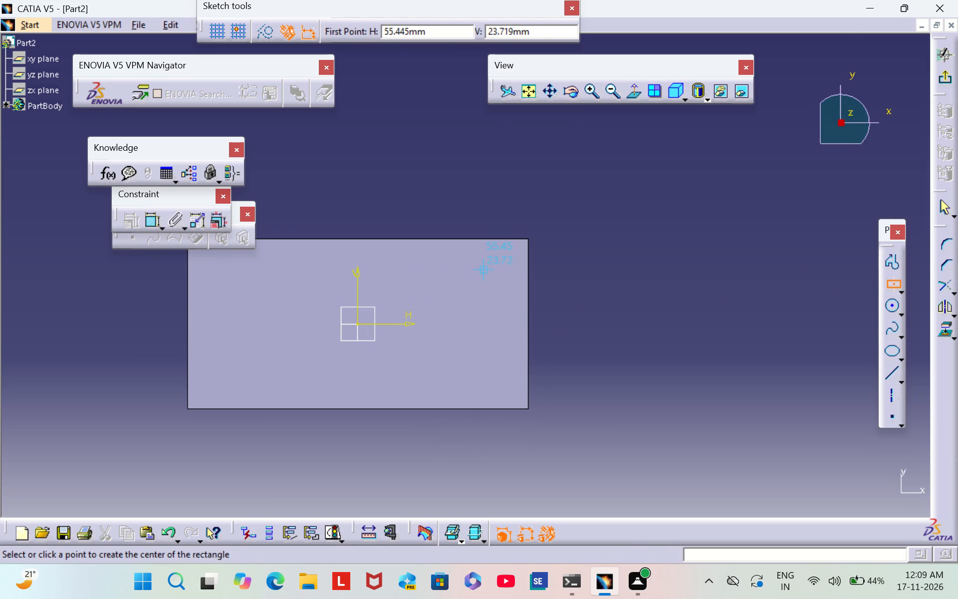
{"action": "left_click", "coordinate": [507, 282]}
{"action": "left_click", "coordinate": [624, 280]}
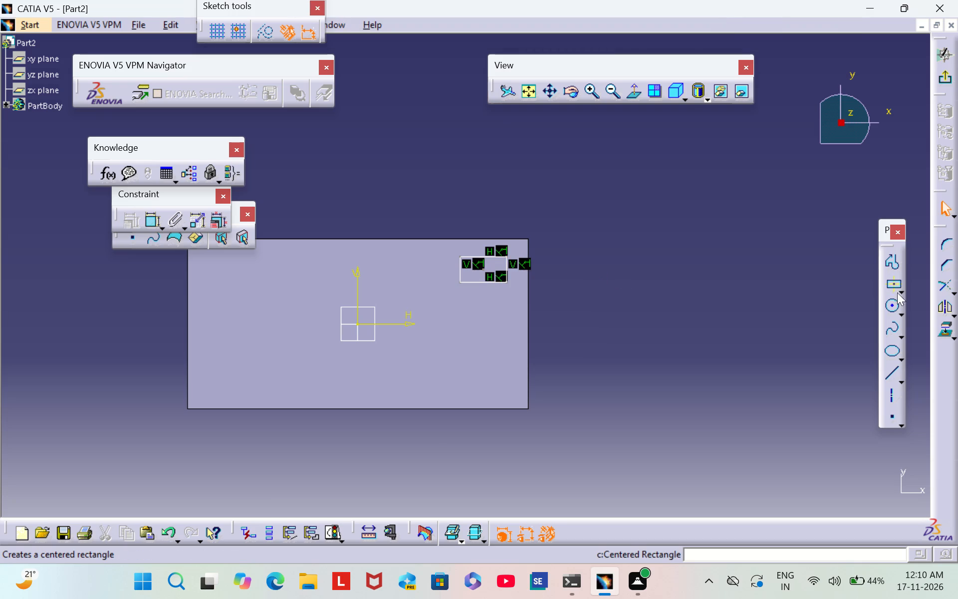
Draw a second centered rectangle about 20 by 13 mm near the face's lower-right corner, its right side aligned with the first rectangle's.
{"action": "left_click", "coordinate": [891, 286]}
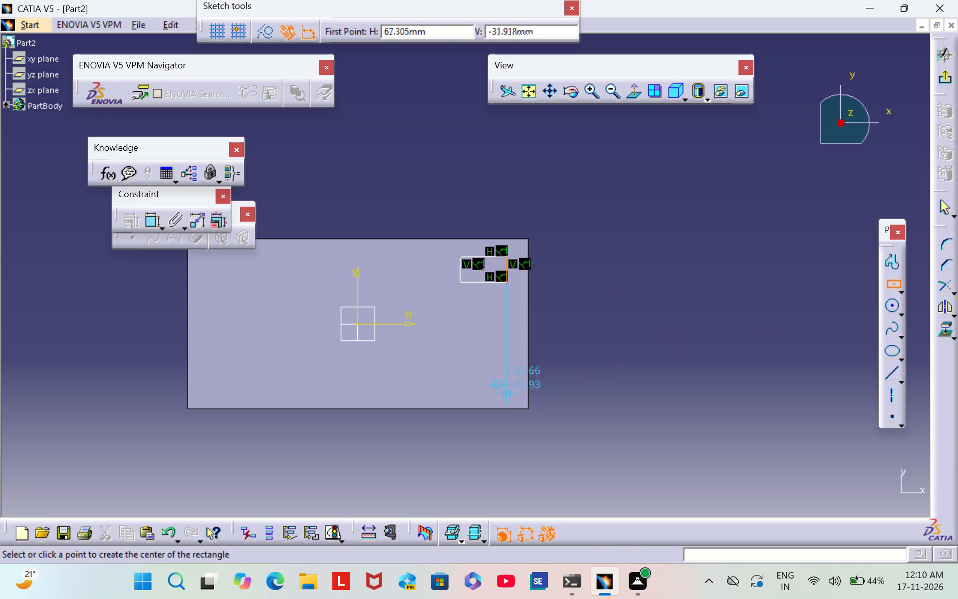
{"action": "left_click", "coordinate": [483, 372]}
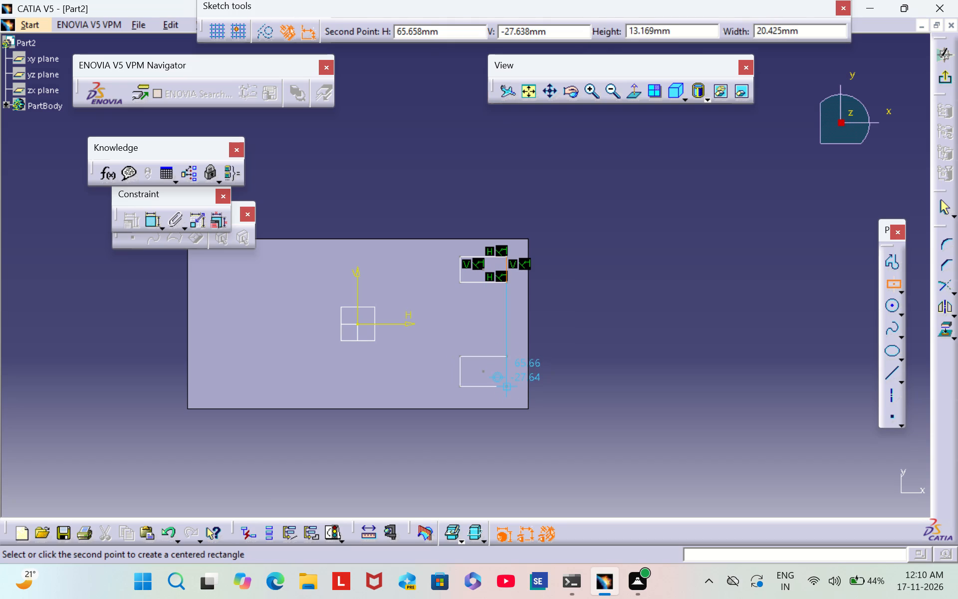
{"action": "left_click", "coordinate": [510, 385]}
{"action": "left_click", "coordinate": [625, 308]}
Dimension the lower small rectangle's centre point from the block's right edge and set the distance to 20 mm.
{"action": "middle_click_drag", "start_coordinate": [578, 333], "coordinate": [581, 325]}
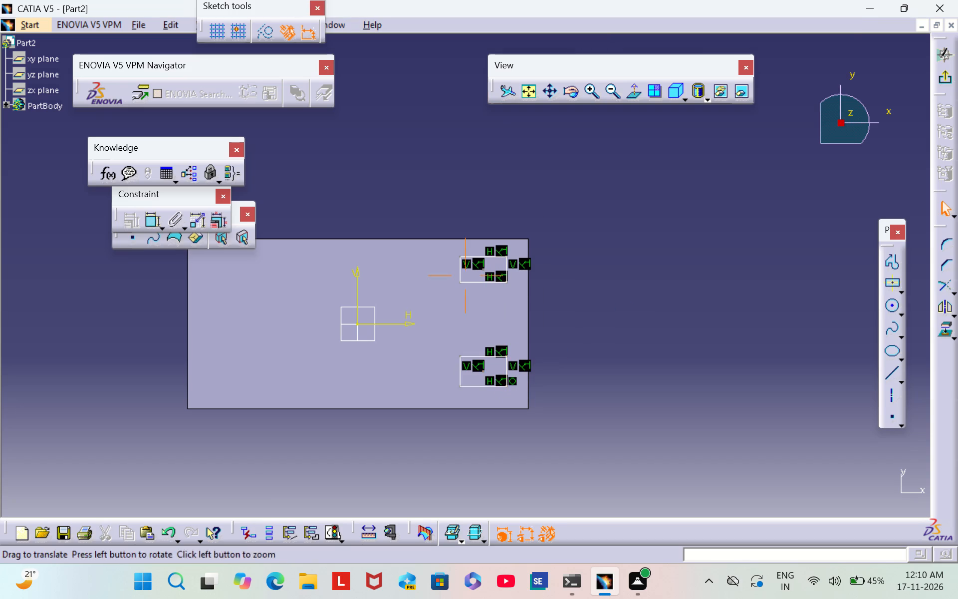
{"action": "middle_click_drag", "start_coordinate": [581, 325], "coordinate": [600, 297]}
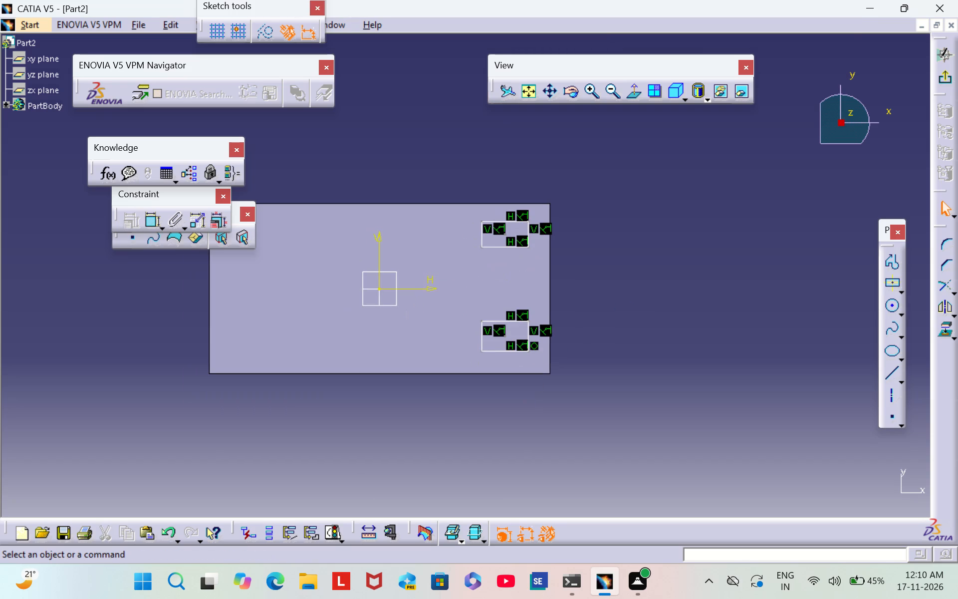
{"action": "triple_click", "coordinate": [592, 90]}
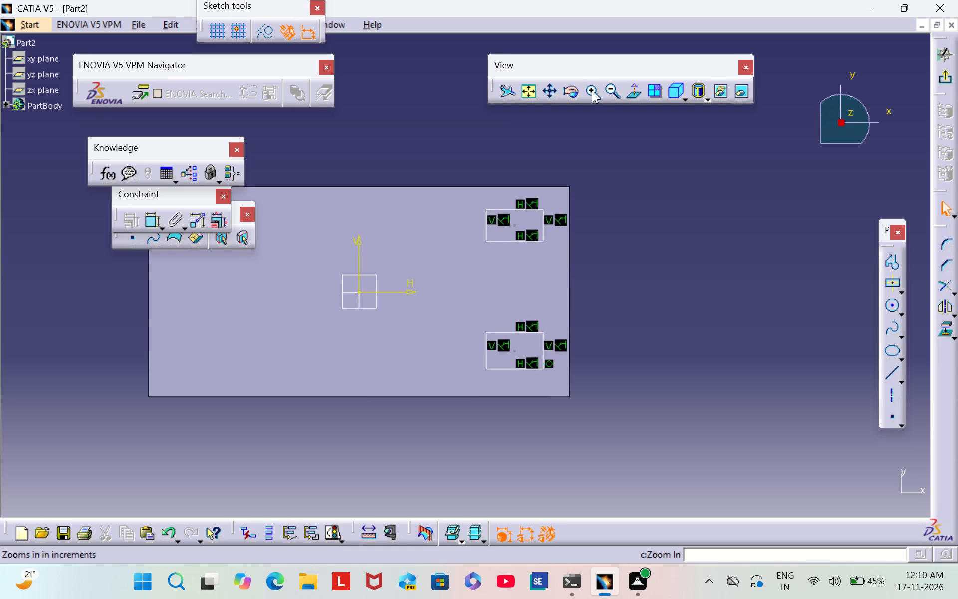
{"action": "left_click", "coordinate": [592, 90]}
{"action": "middle_click_drag", "start_coordinate": [670, 382], "coordinate": [608, 341]}
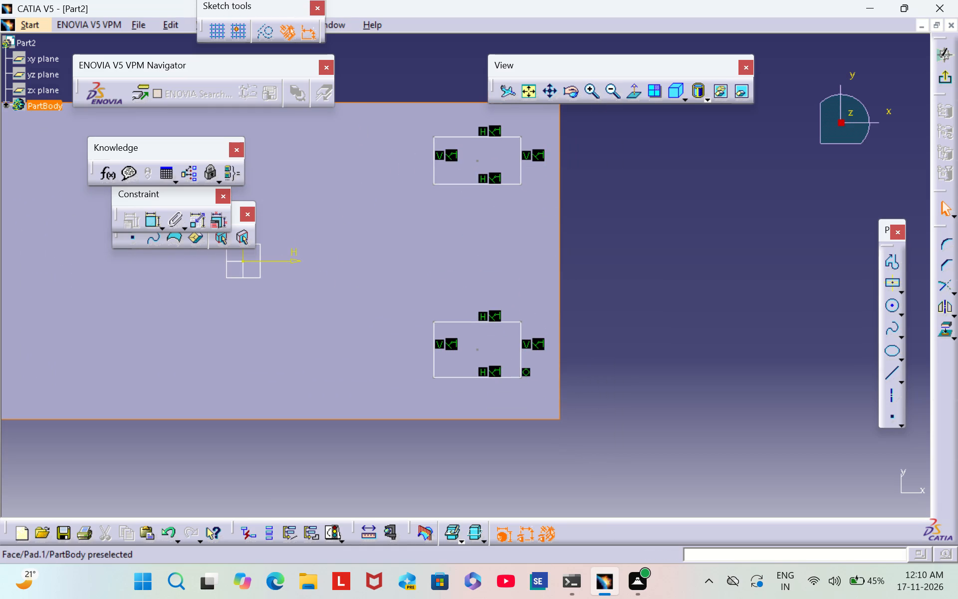
{"action": "double_click", "coordinate": [147, 222]}
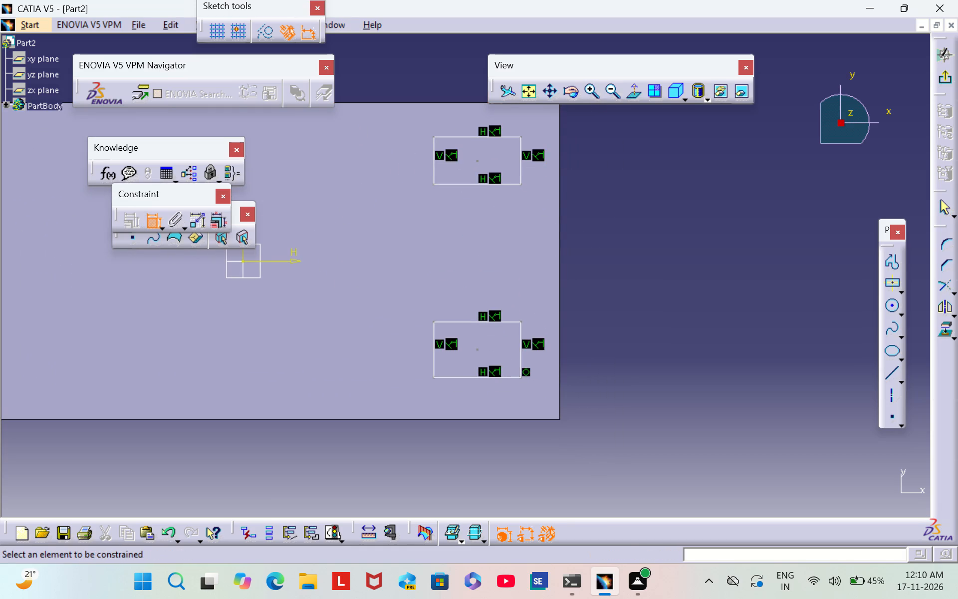
{"action": "left_click", "coordinate": [477, 349]}
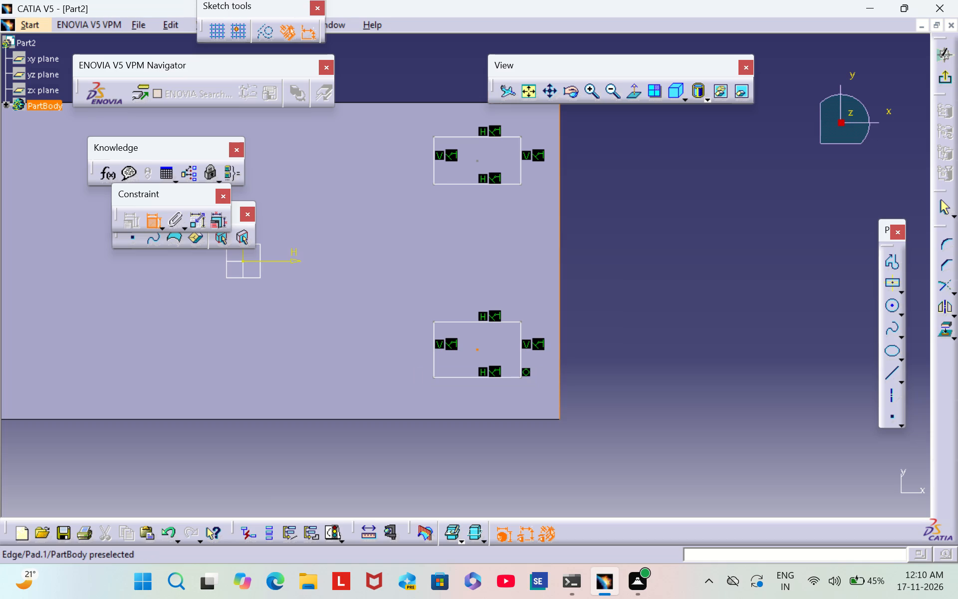
{"action": "left_click", "coordinate": [558, 363]}
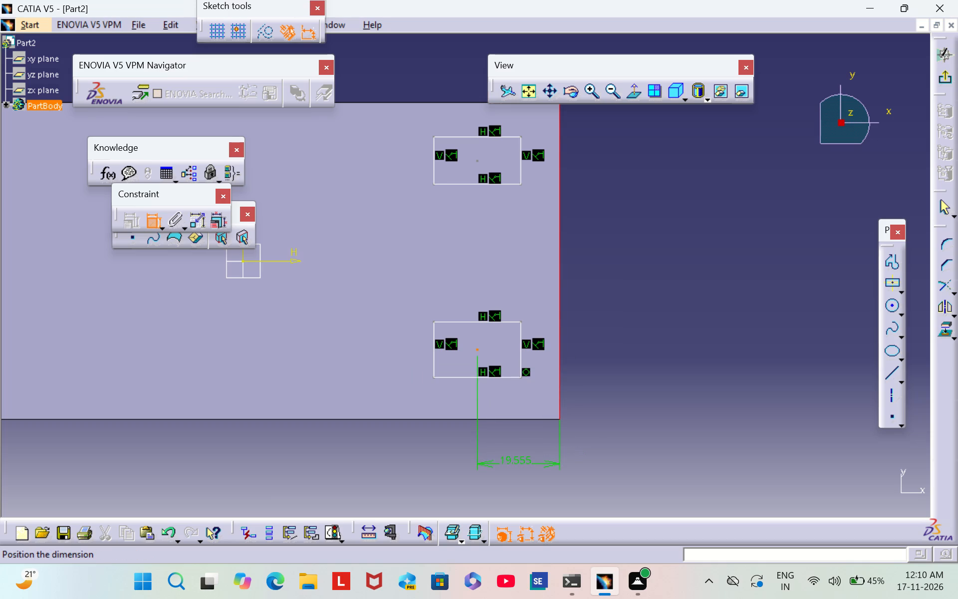
{"action": "left_click", "coordinate": [517, 461]}
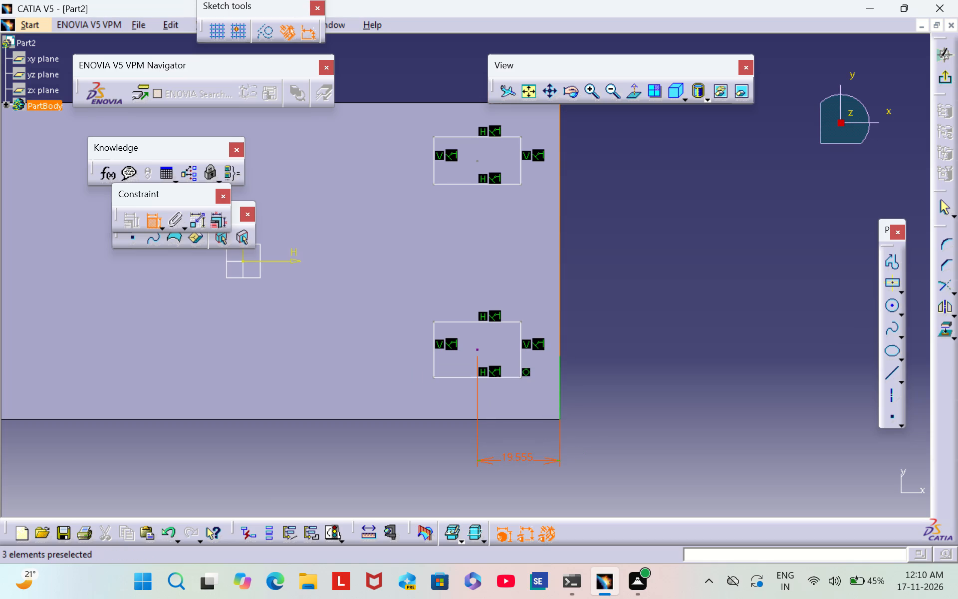
{"action": "double_click", "coordinate": [522, 457]}
{"action": "key", "text": "BackSpace"}
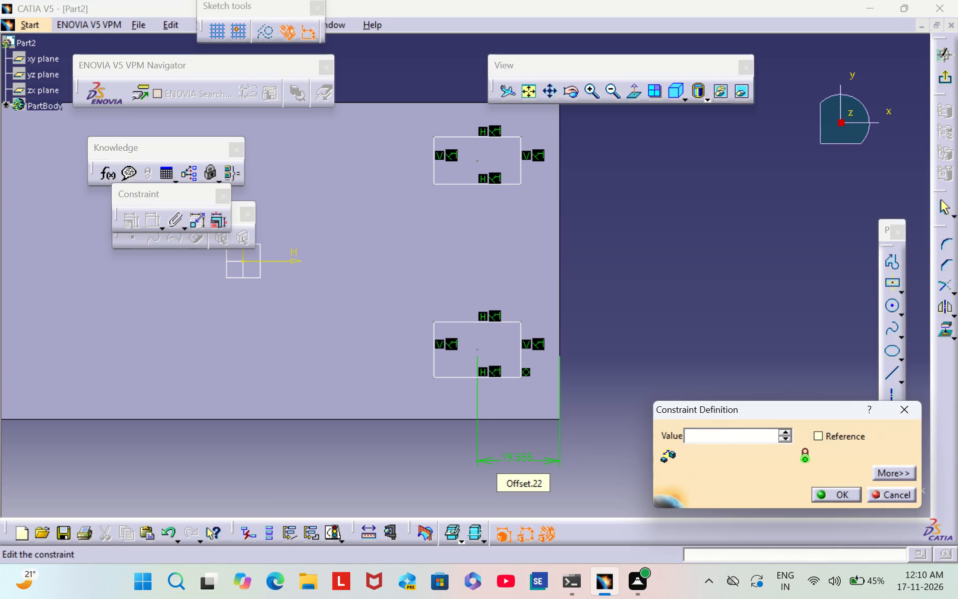
{"action": "type", "text": "20"}
{"action": "key", "text": "Return"}
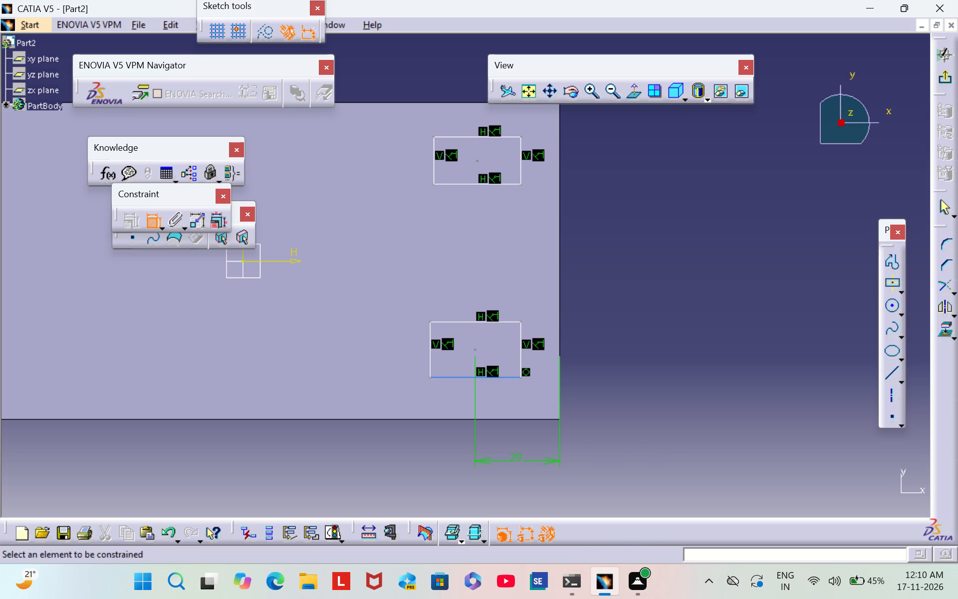
Dimension the lower small rectangle to 18 mm wide by 10 mm high.
{"action": "left_click", "coordinate": [467, 322]}
{"action": "left_click", "coordinate": [481, 299]}
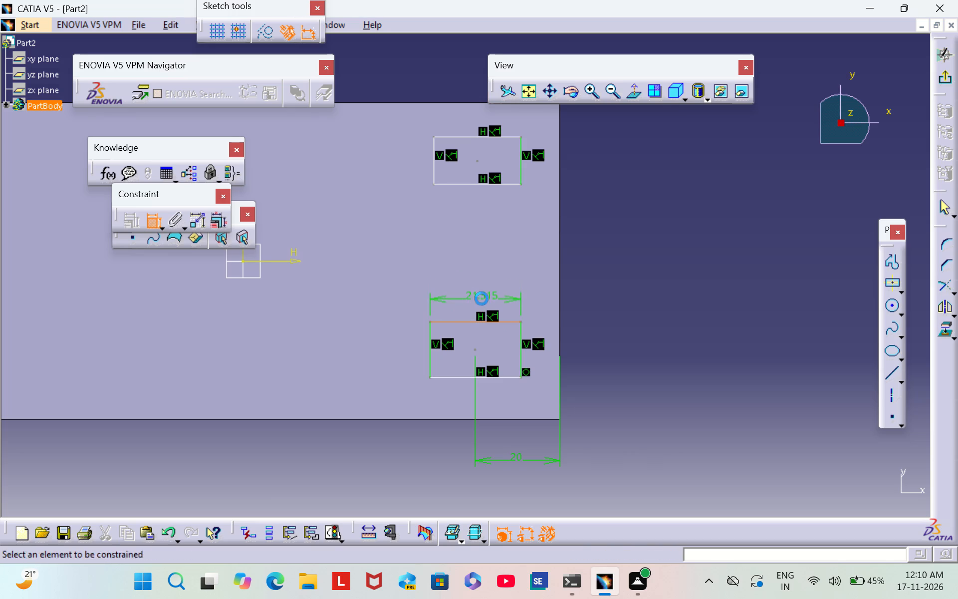
{"action": "double_click", "coordinate": [479, 295]}
{"action": "key", "text": "BackSpace"}
{"action": "type", "text": "18"}
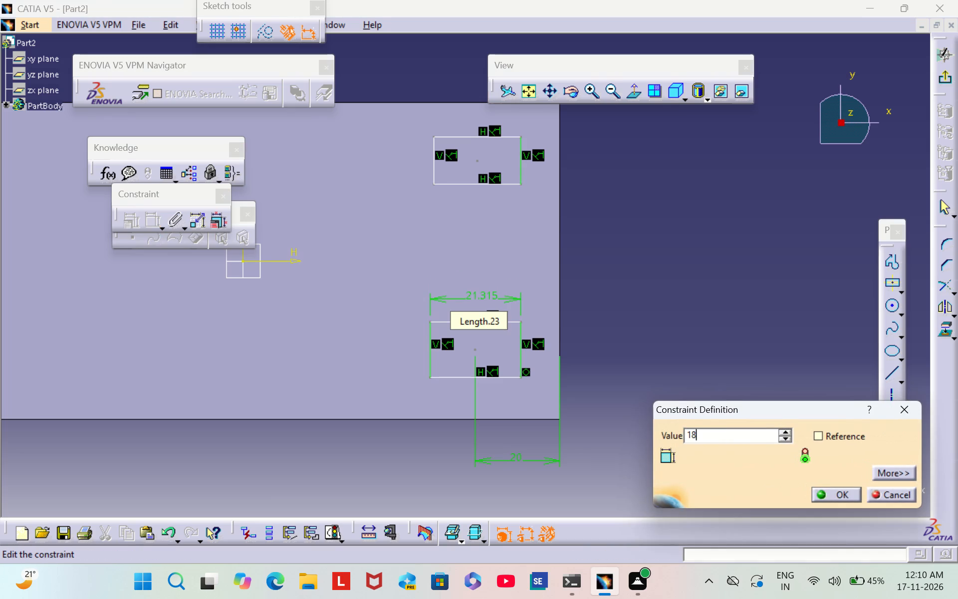
{"action": "key", "text": "Return"}
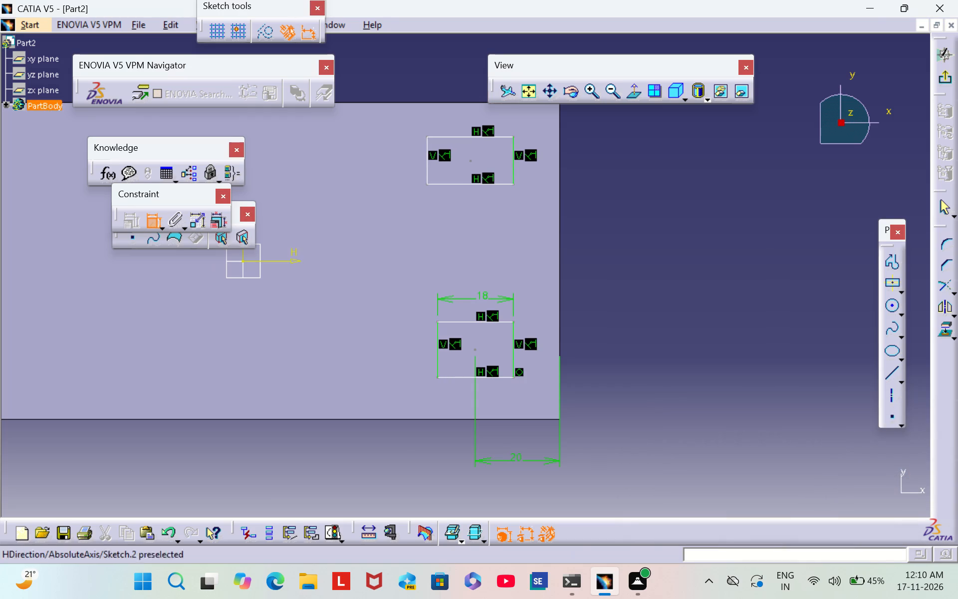
{"action": "left_click", "coordinate": [436, 364]}
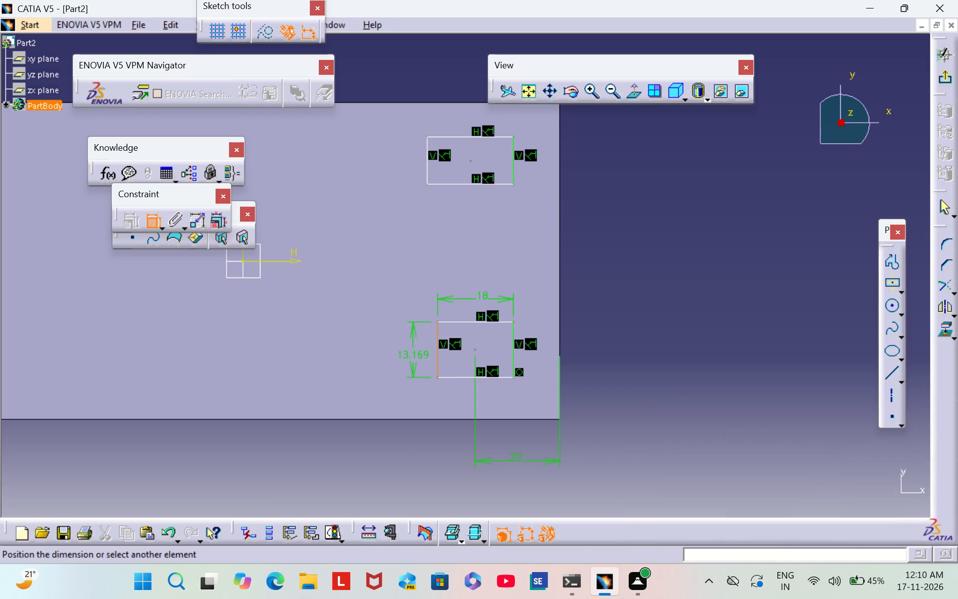
{"action": "left_click", "coordinate": [406, 351]}
{"action": "double_click", "coordinate": [411, 348]}
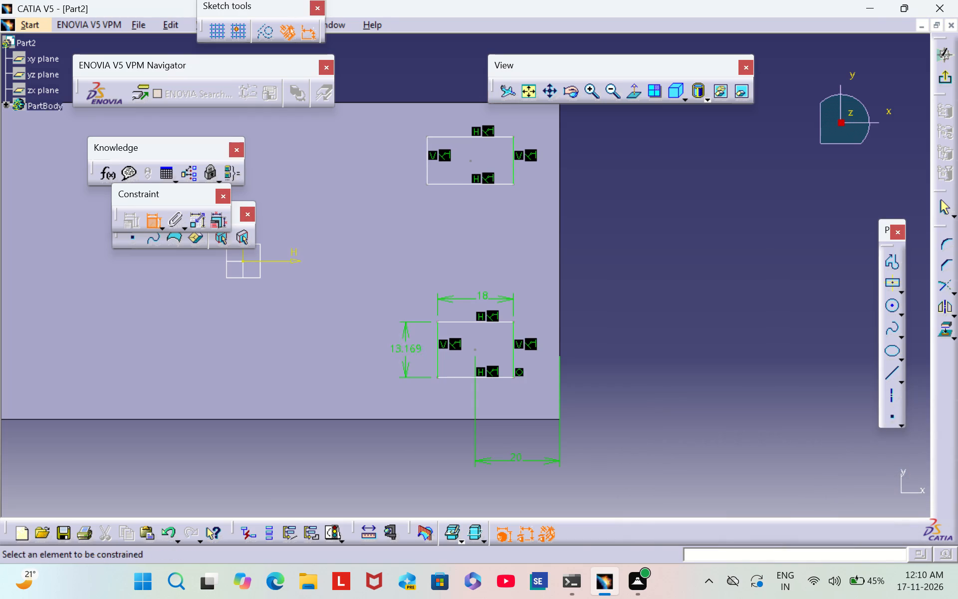
{"action": "key", "text": "BackSpace"}
{"action": "type", "text": "10"}
{"action": "key", "text": "Return"}
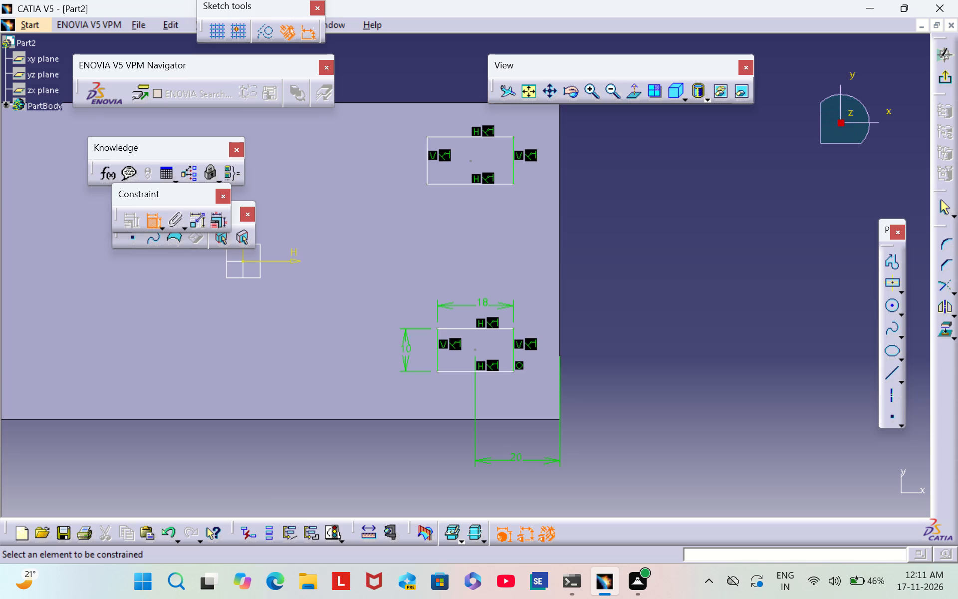
Dimension the lower small rectangle's centre point from the block's bottom edge and set the distance to 15 mm.
{"action": "left_click", "coordinate": [492, 419]}
{"action": "left_click", "coordinate": [476, 348]}
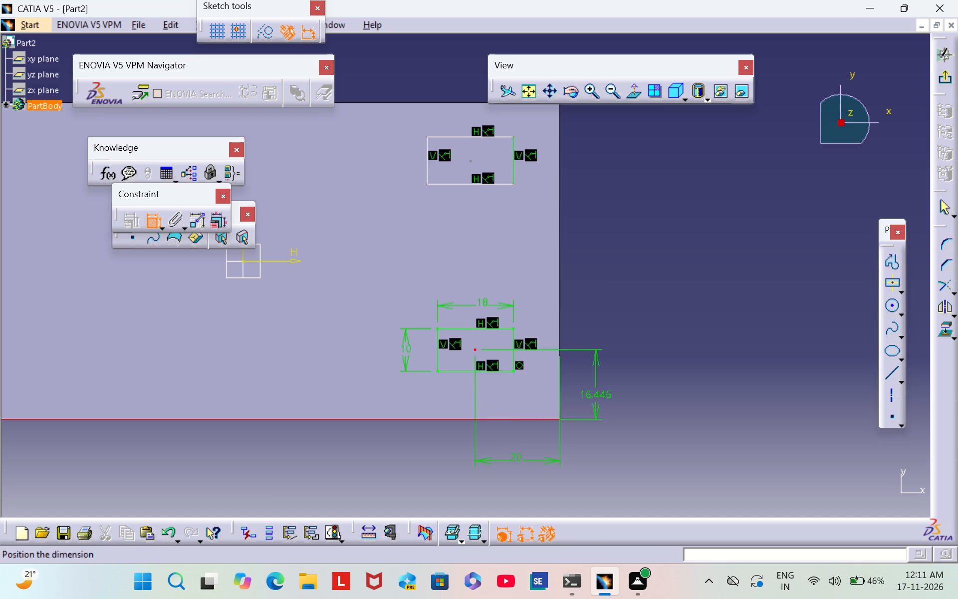
{"action": "left_click", "coordinate": [596, 393]}
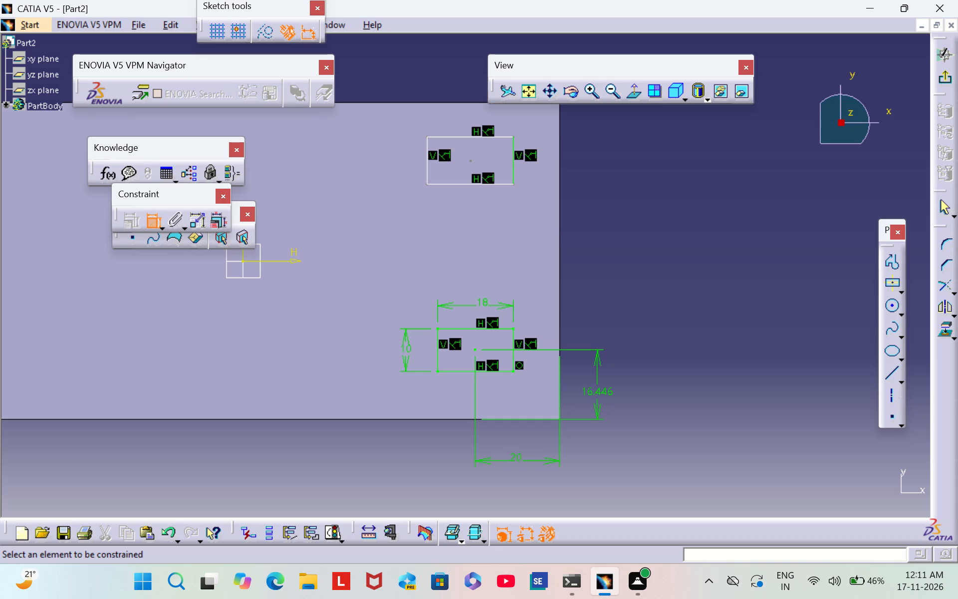
{"action": "double_click", "coordinate": [596, 393]}
{"action": "key", "text": "BackSpace"}
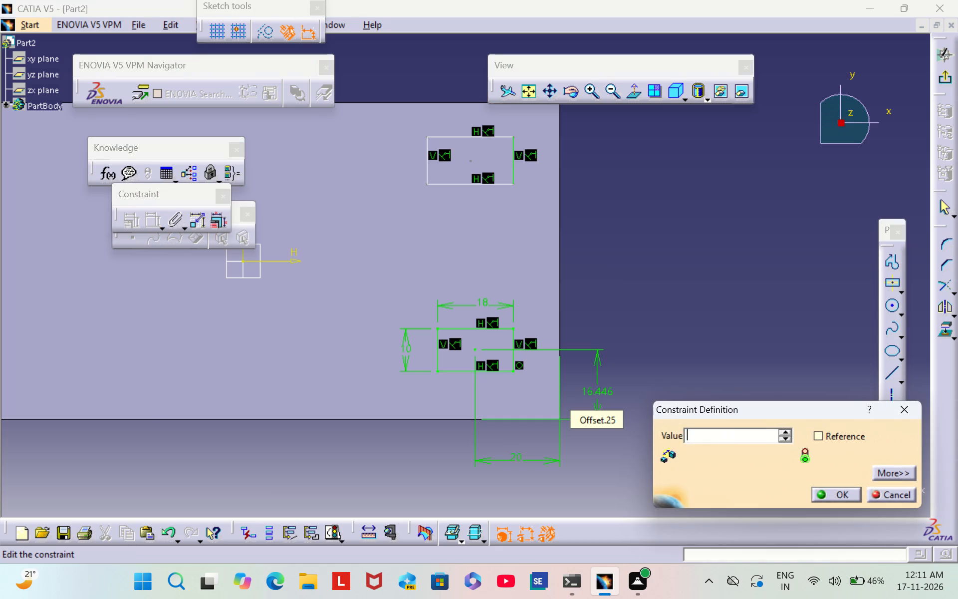
{"action": "type", "text": "15"}
{"action": "key", "text": "Return"}
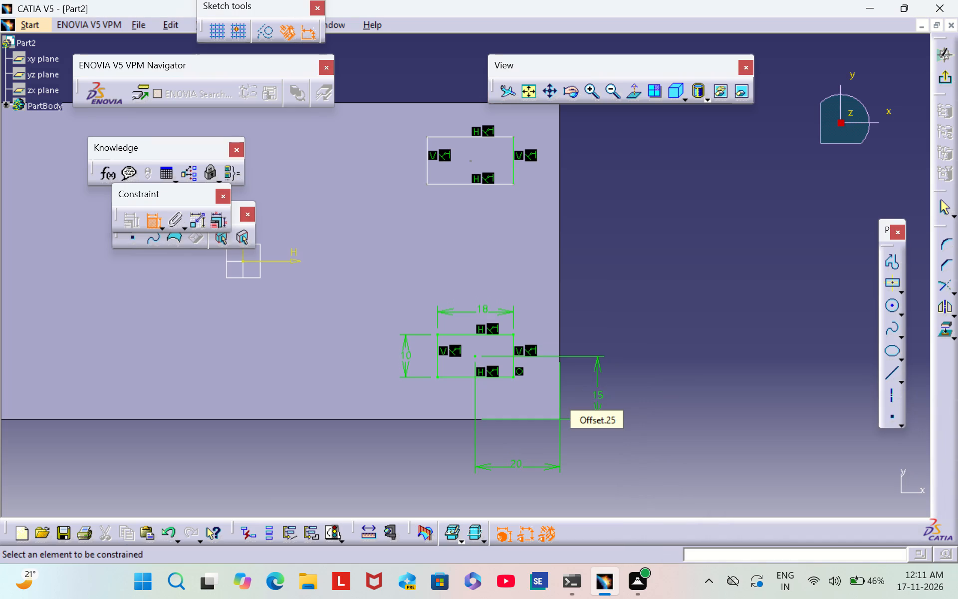
Dimension the upper small rectangle to 18 mm wide by 10 mm high.
{"action": "middle_click_drag", "start_coordinate": [650, 230], "coordinate": [633, 308]}
{"action": "scroll", "coordinate": [650, 230], "scroll_direction": "down", "scroll_amount": 1}
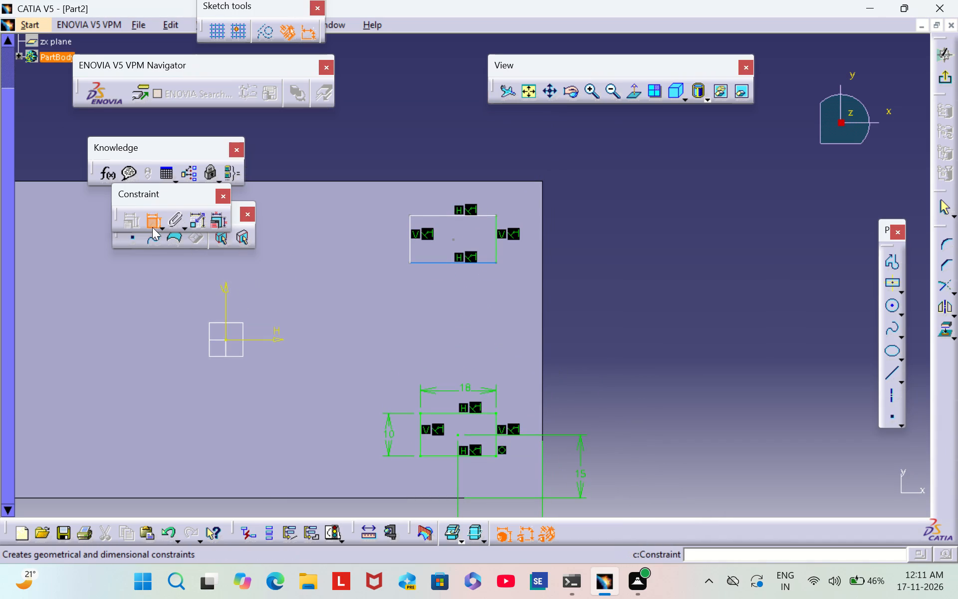
{"action": "left_click", "coordinate": [447, 215]}
{"action": "left_click", "coordinate": [458, 193]}
{"action": "double_click", "coordinate": [460, 192]}
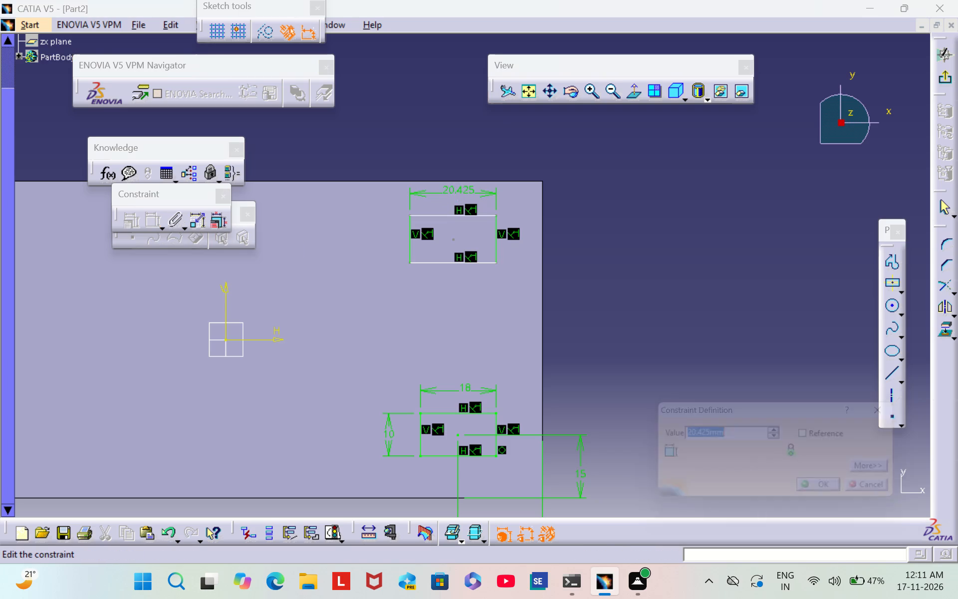
{"action": "key", "text": "BackSpace"}
{"action": "type", "text": "18"}
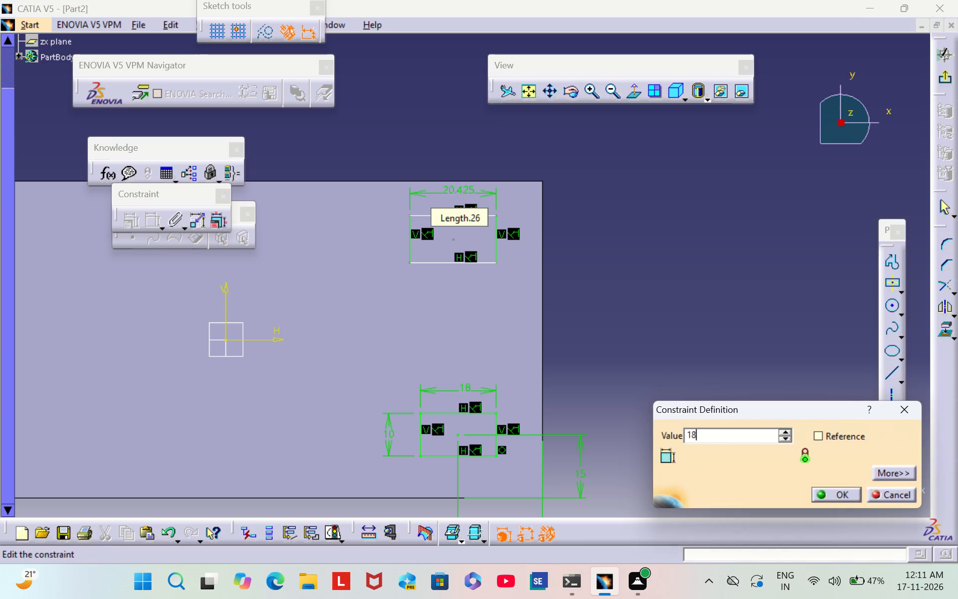
{"action": "key", "text": "Return"}
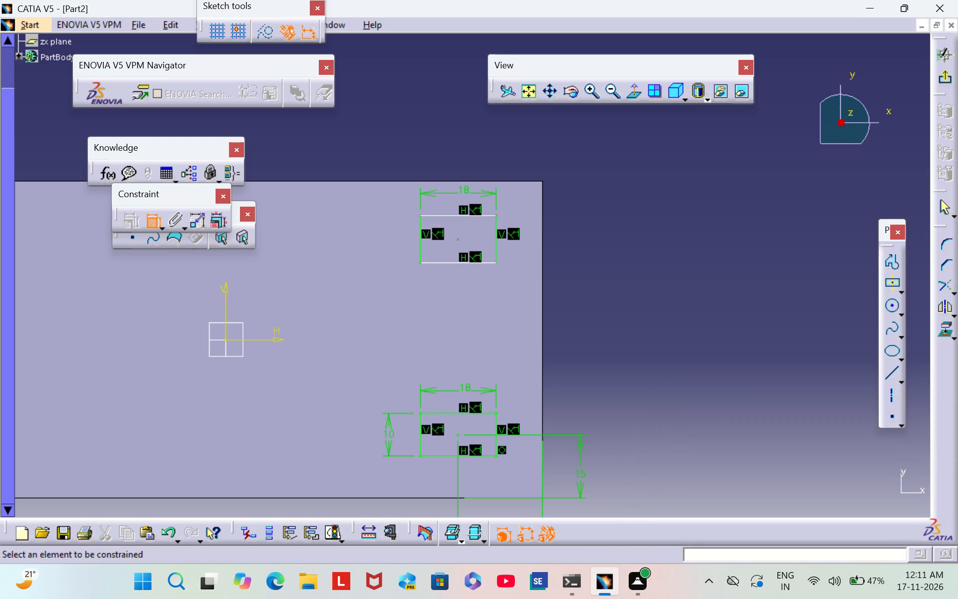
{"action": "left_click", "coordinate": [418, 242]}
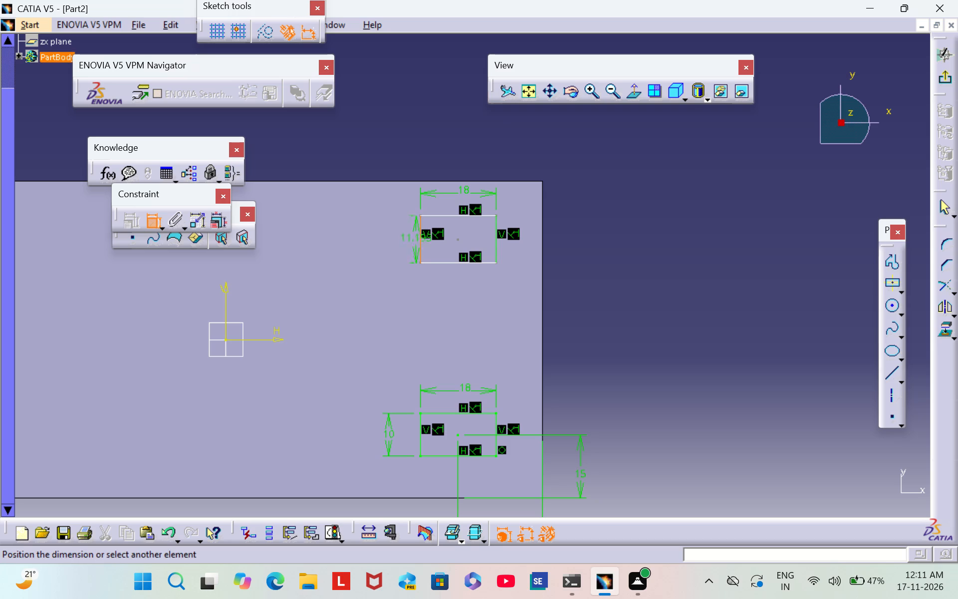
{"action": "left_click", "coordinate": [386, 241]}
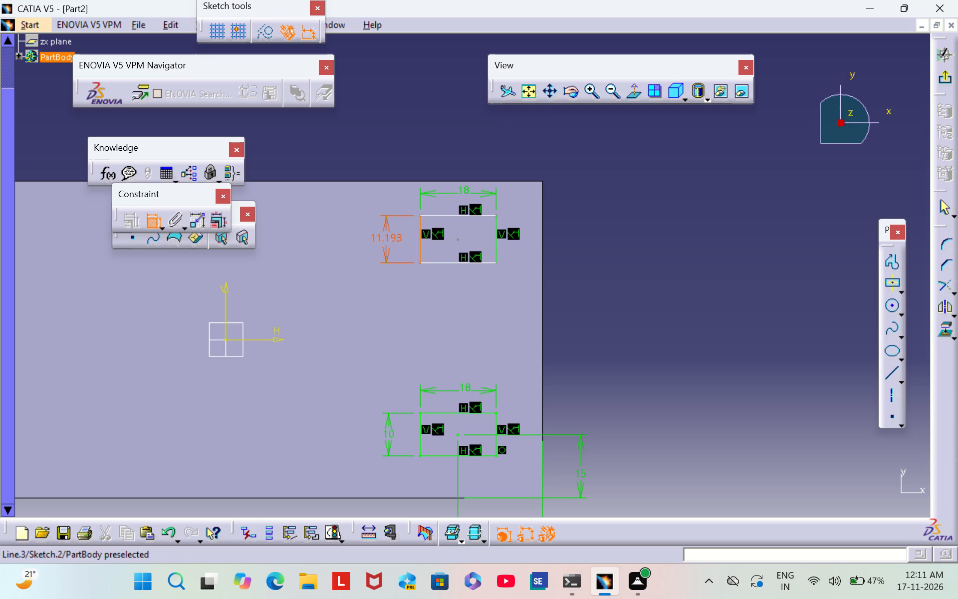
{"action": "double_click", "coordinate": [390, 238]}
{"action": "key", "text": "BackSpace"}
{"action": "type", "text": "10"}
{"action": "key", "text": "Return"}
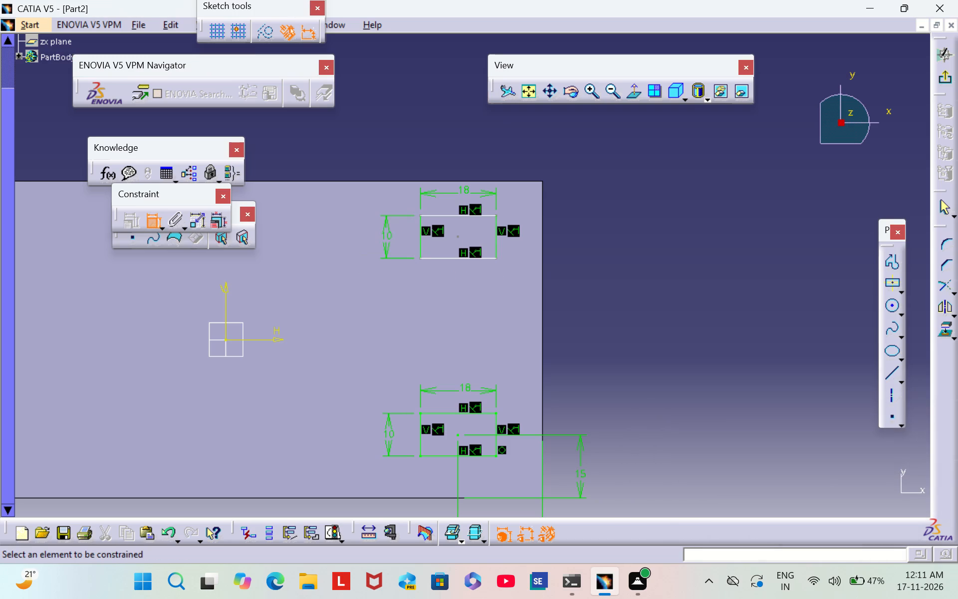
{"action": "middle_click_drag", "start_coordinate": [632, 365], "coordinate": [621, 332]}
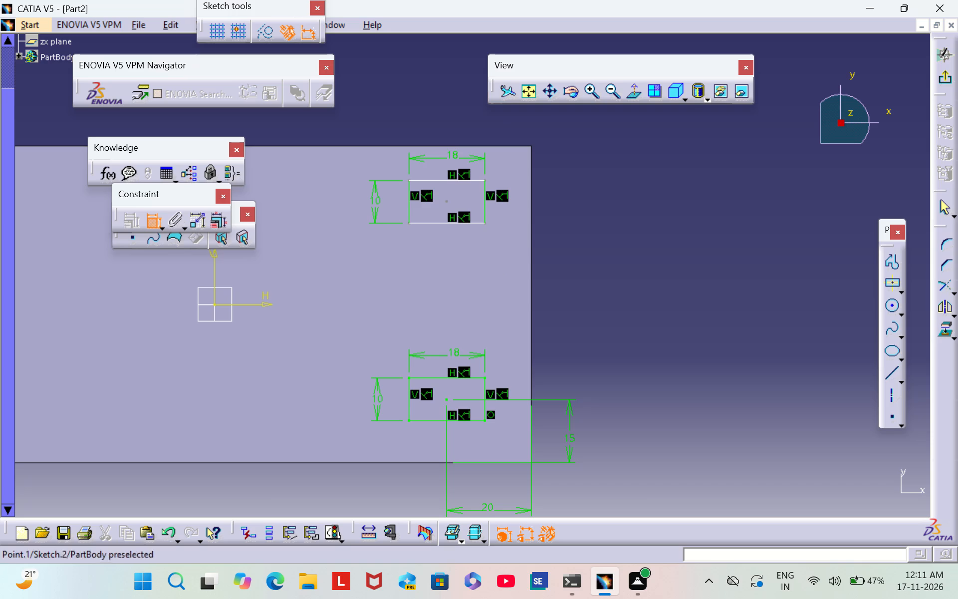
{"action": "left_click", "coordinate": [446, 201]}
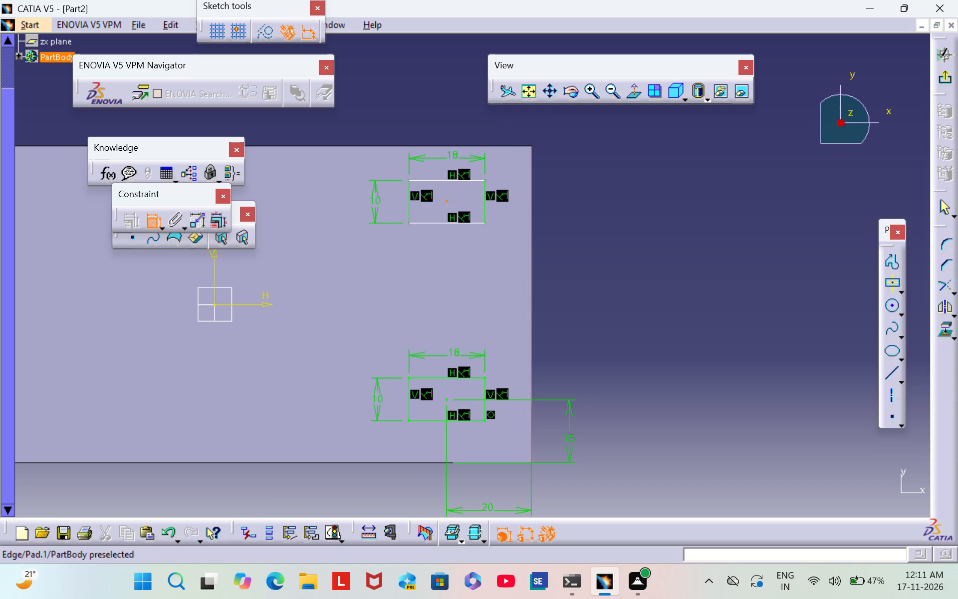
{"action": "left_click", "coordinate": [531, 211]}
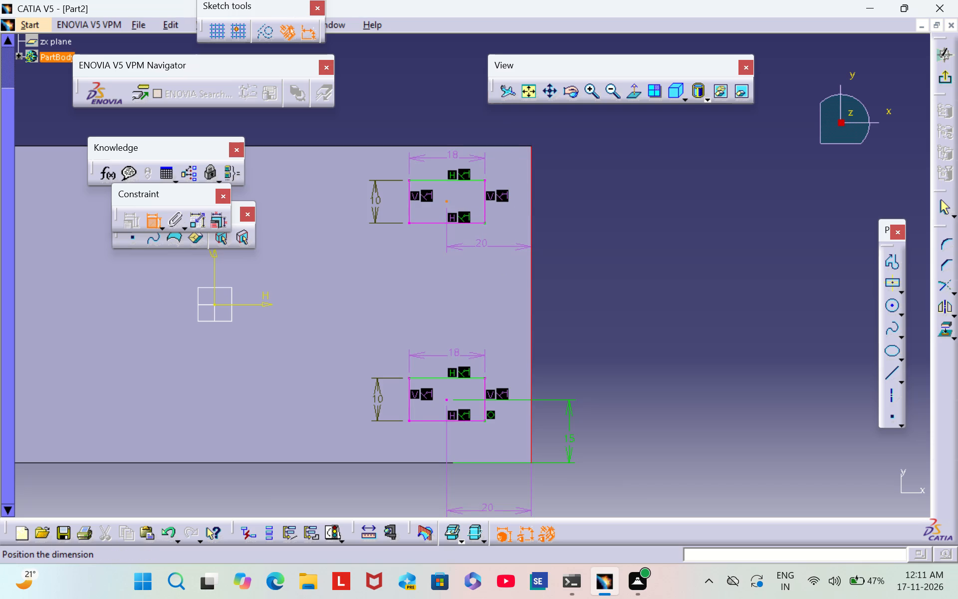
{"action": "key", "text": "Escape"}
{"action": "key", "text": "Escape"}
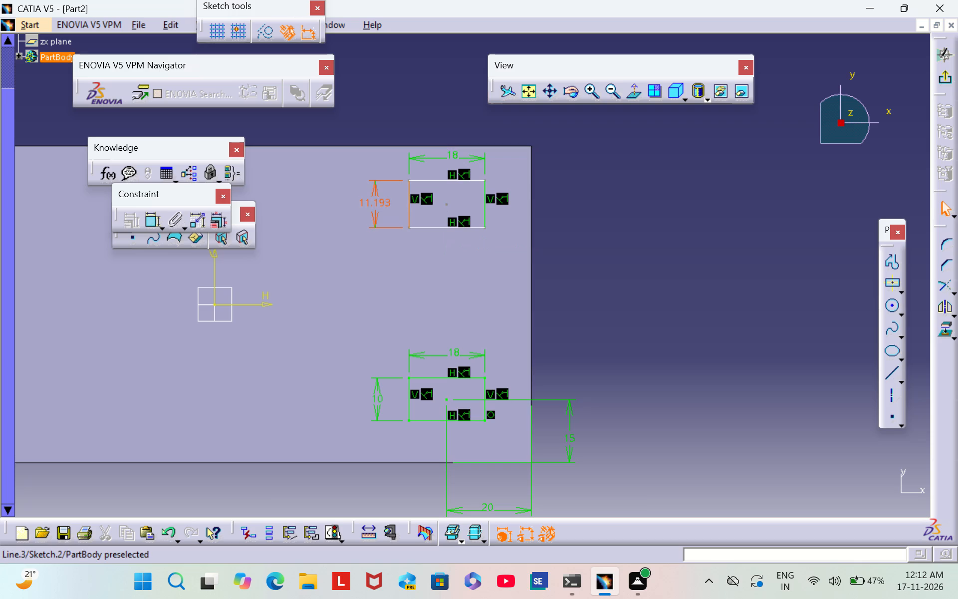
Set the upper small rectangle's height dimension to 10 mm.
{"action": "double_click", "coordinate": [376, 201]}
{"action": "key", "text": "BackSpace"}
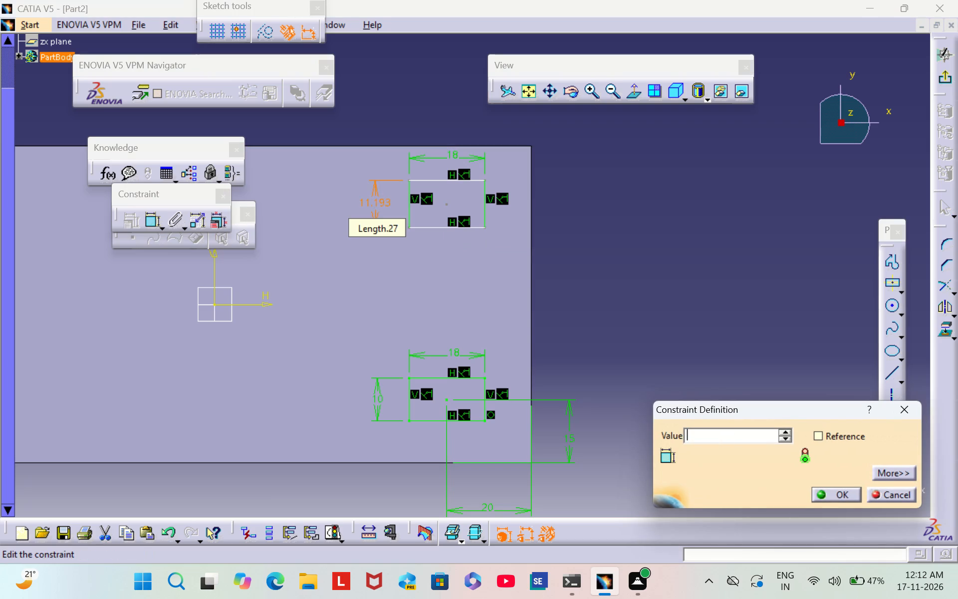
{"action": "type", "text": "10"}
{"action": "key", "text": "Return"}
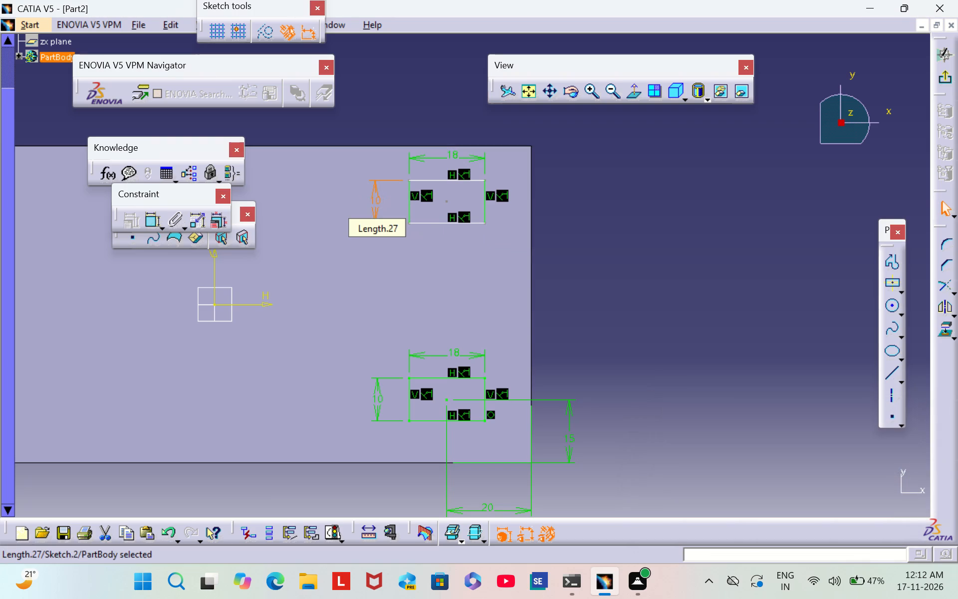
{"action": "left_click", "coordinate": [657, 238]}
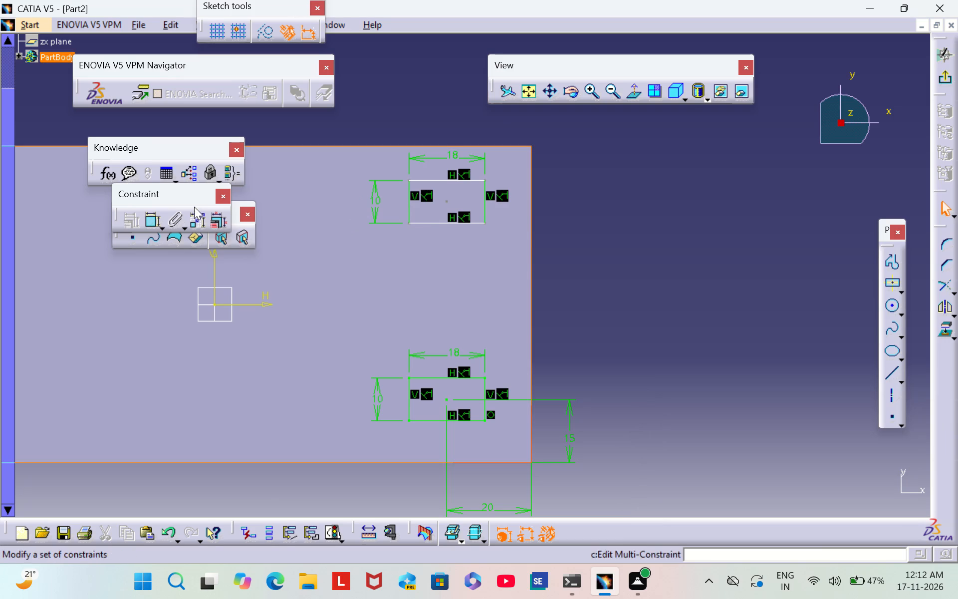
Dimension the upper small rectangle's centre point from the block's top edge and set the distance to 15 mm.
{"action": "left_click", "coordinate": [149, 222]}
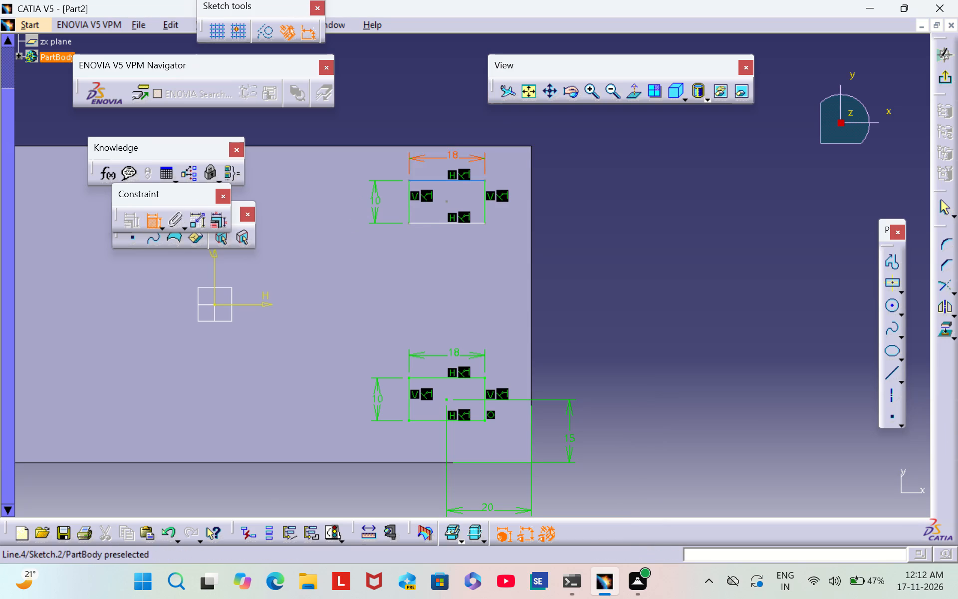
{"action": "left_click", "coordinate": [464, 146]}
{"action": "left_click", "coordinate": [446, 202]}
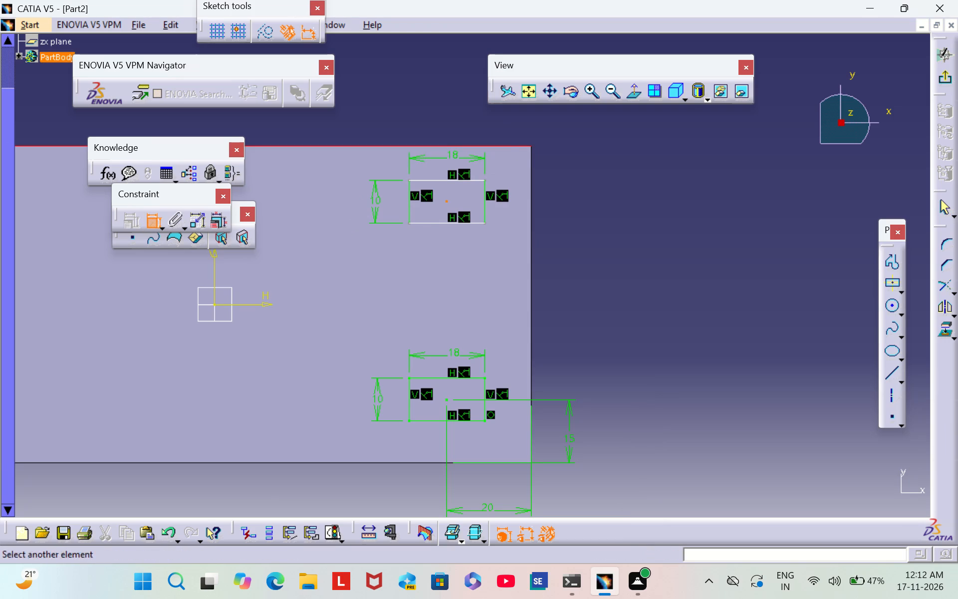
{"action": "left_click", "coordinate": [574, 177]}
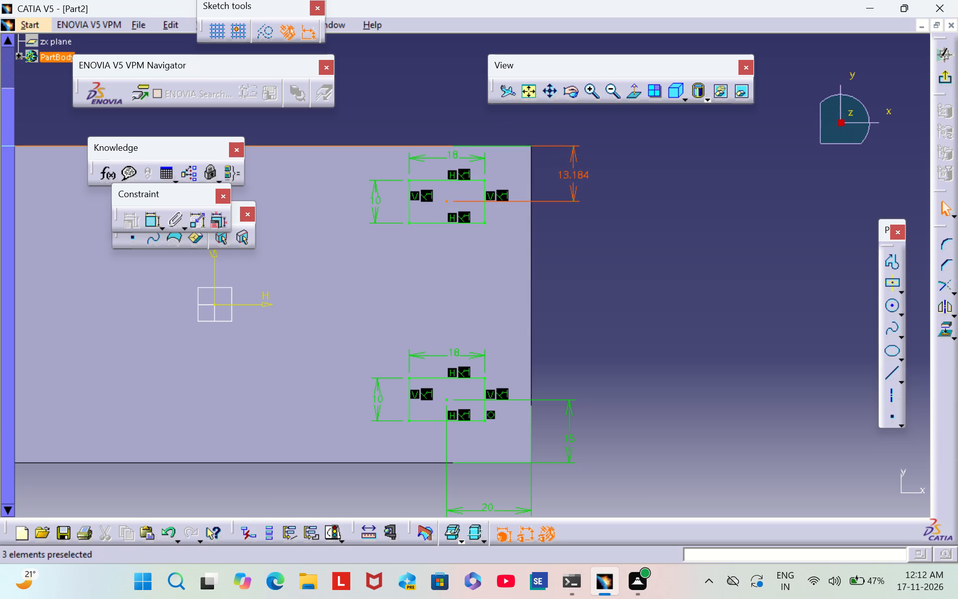
{"action": "double_click", "coordinate": [579, 174]}
{"action": "key", "text": "BackSpace"}
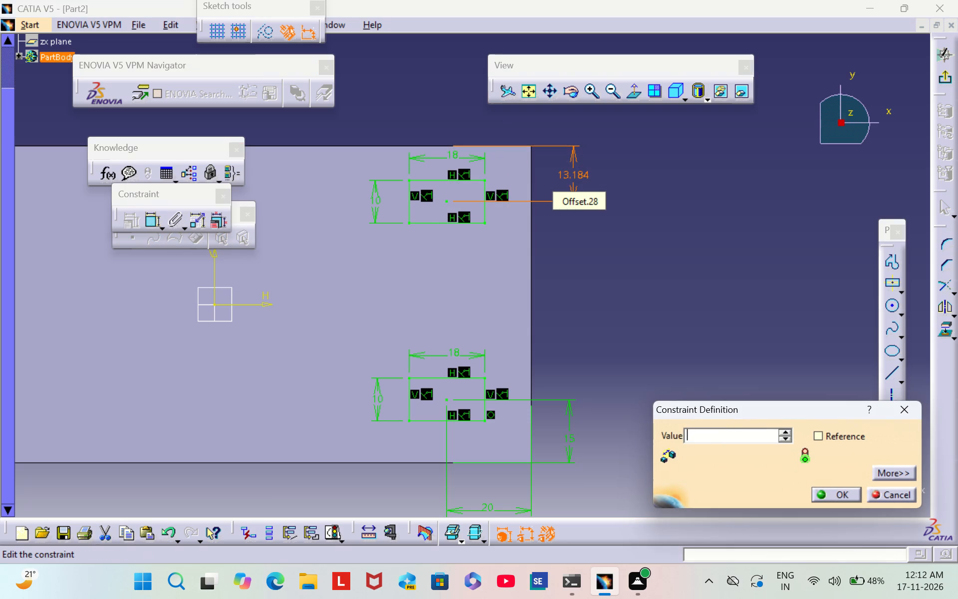
{"action": "type", "text": "15"}
{"action": "key", "text": "Return"}
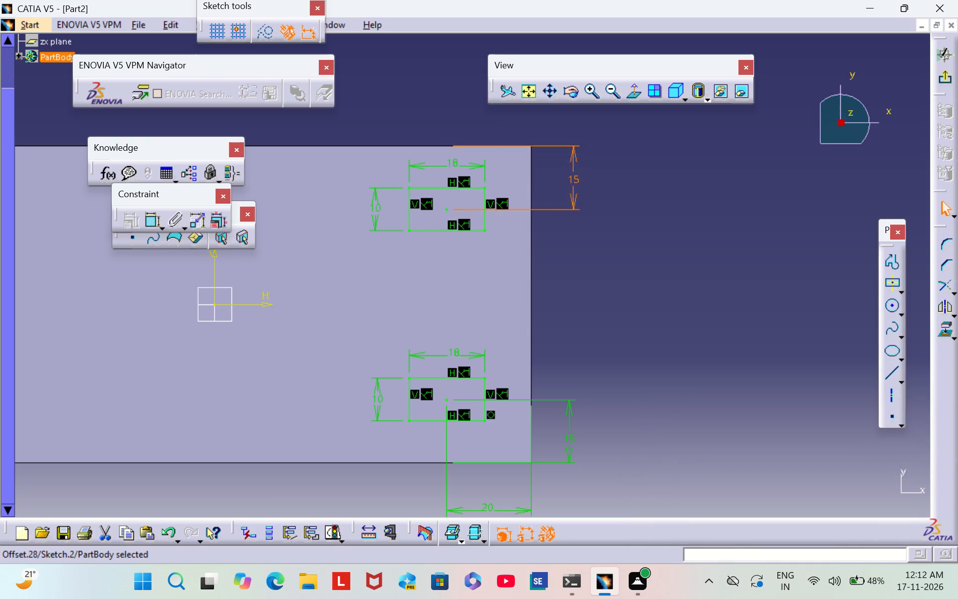
{"action": "left_click", "coordinate": [638, 248]}
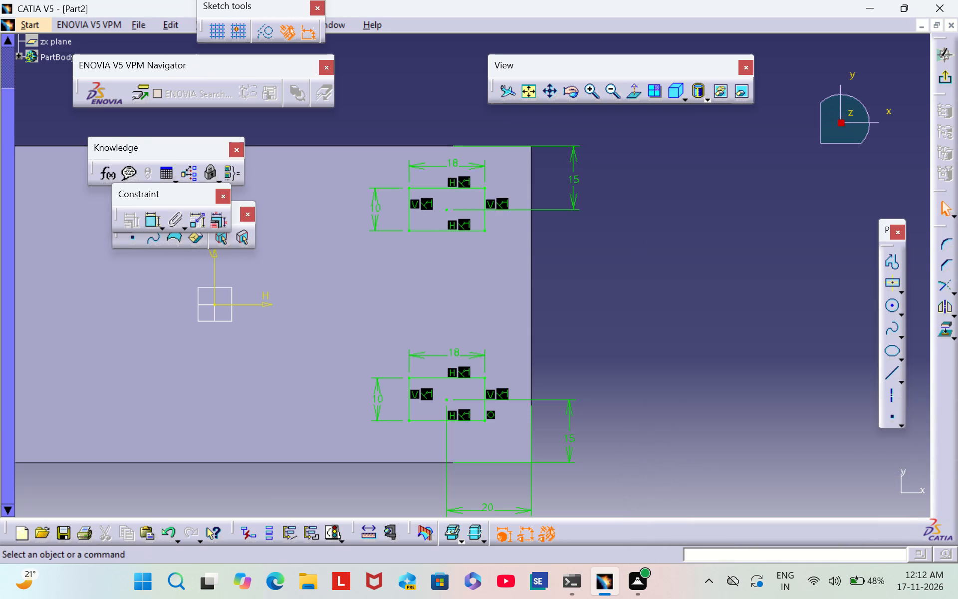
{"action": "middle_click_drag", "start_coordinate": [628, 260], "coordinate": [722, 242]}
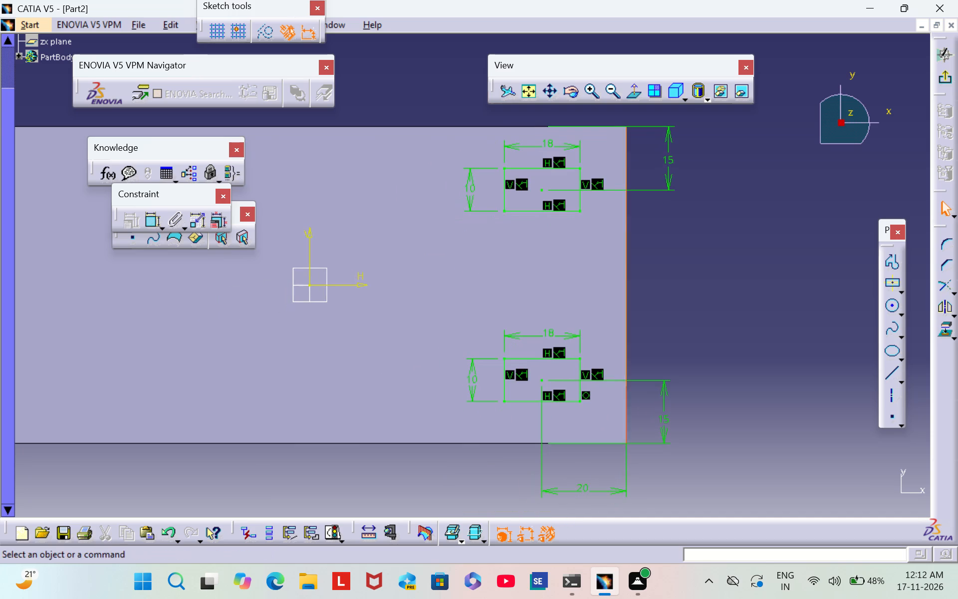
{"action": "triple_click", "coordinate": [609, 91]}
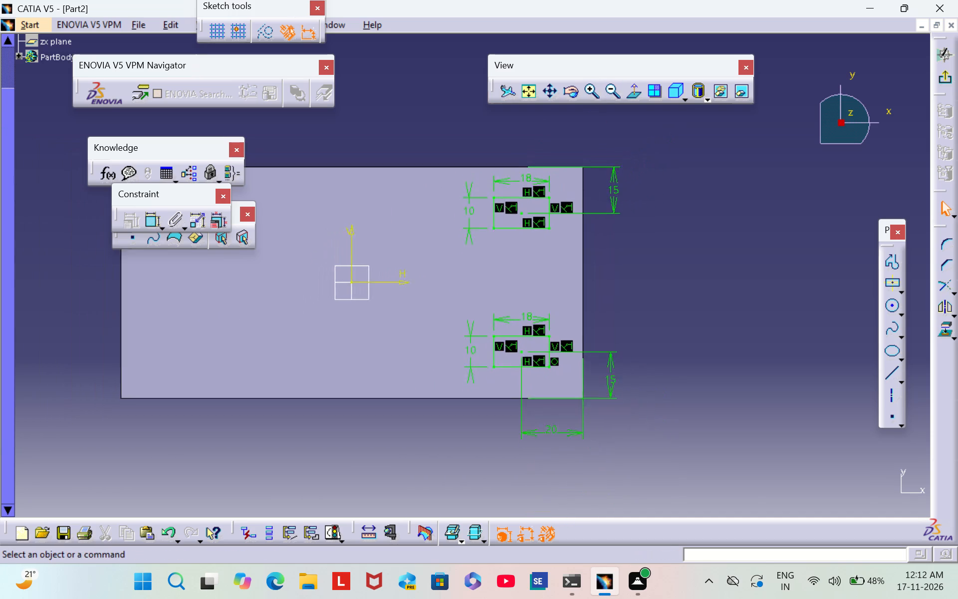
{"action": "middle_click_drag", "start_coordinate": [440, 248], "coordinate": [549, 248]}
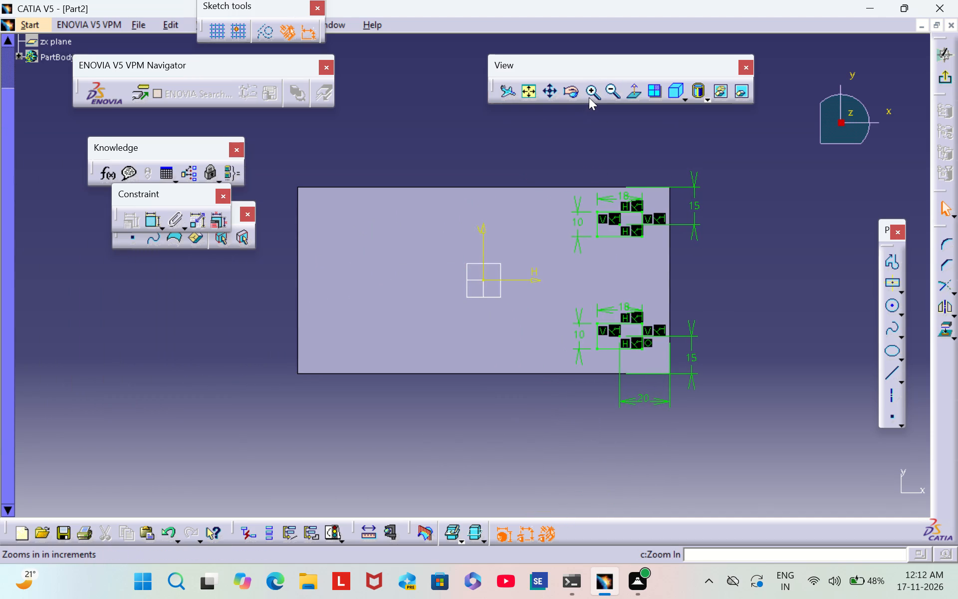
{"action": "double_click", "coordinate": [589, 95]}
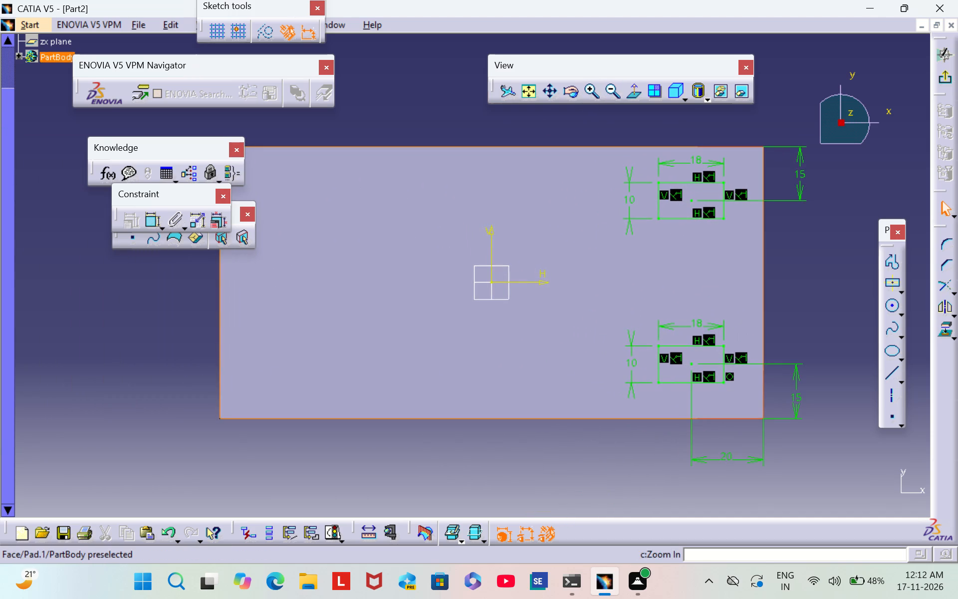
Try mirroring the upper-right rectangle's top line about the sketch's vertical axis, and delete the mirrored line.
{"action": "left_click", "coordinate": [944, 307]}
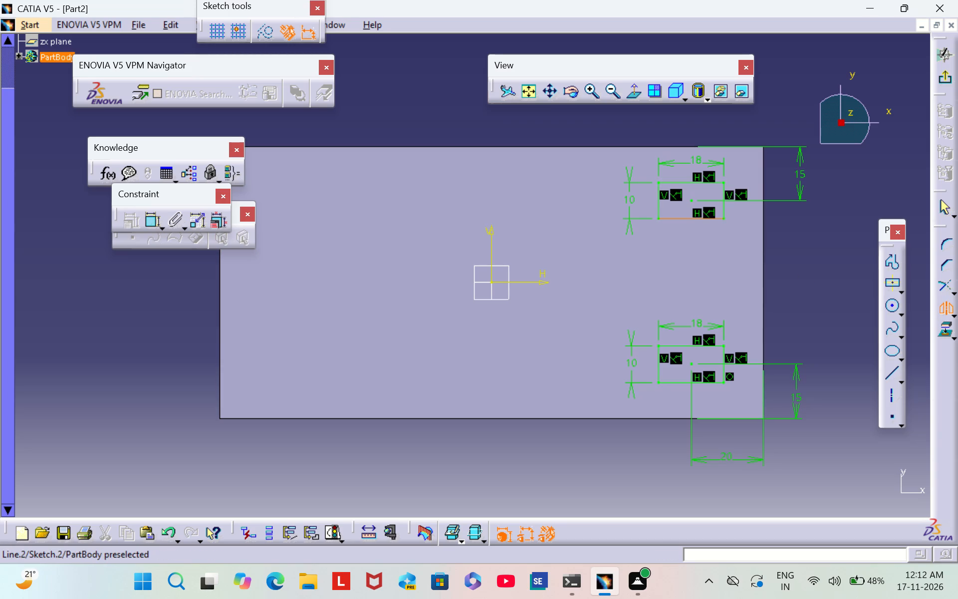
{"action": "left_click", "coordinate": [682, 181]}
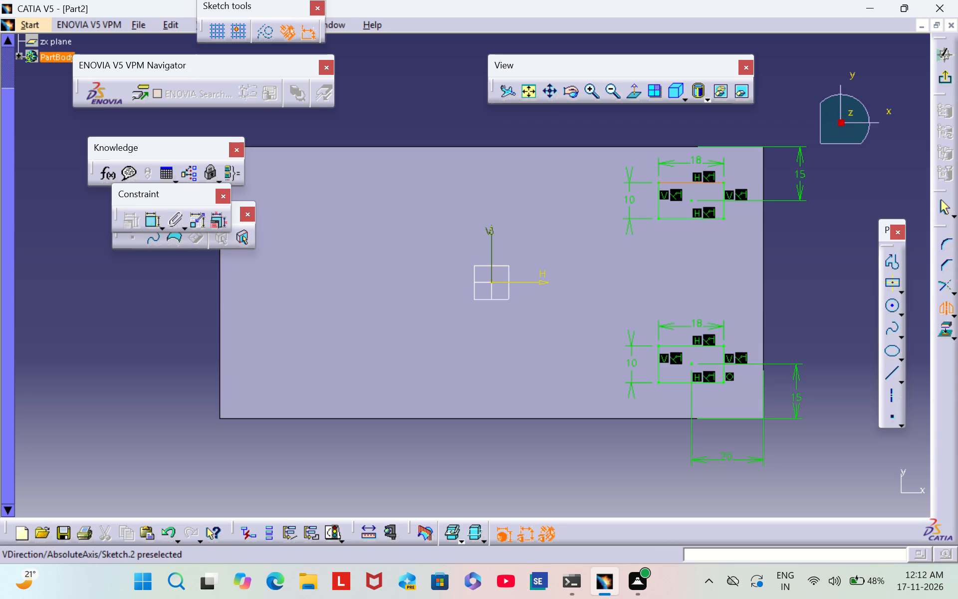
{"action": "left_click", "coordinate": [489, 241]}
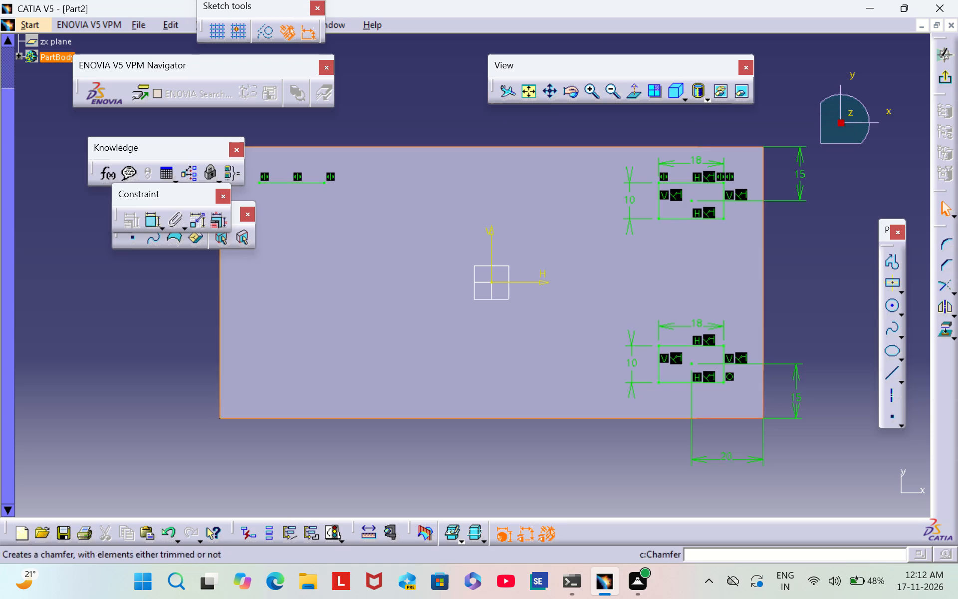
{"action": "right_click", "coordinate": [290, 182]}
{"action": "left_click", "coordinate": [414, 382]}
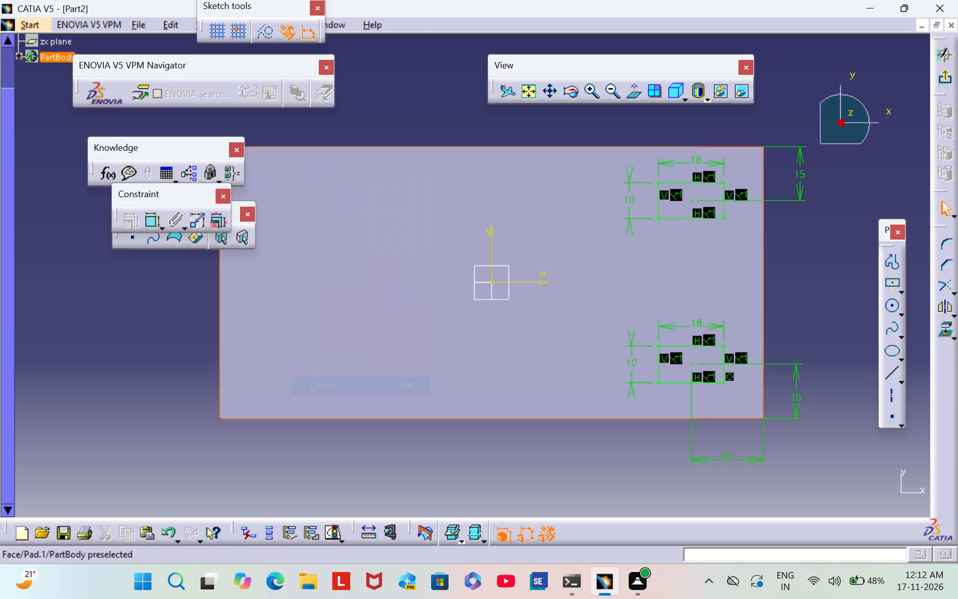
Sketch a centred rectangle about 23 mm wide by 11 mm high near the upper-left corner of the block's face.
{"action": "scroll", "coordinate": [384, 131], "scroll_direction": "down", "scroll_amount": 1}
{"action": "middle_click_drag", "start_coordinate": [379, 111], "coordinate": [432, 141]}
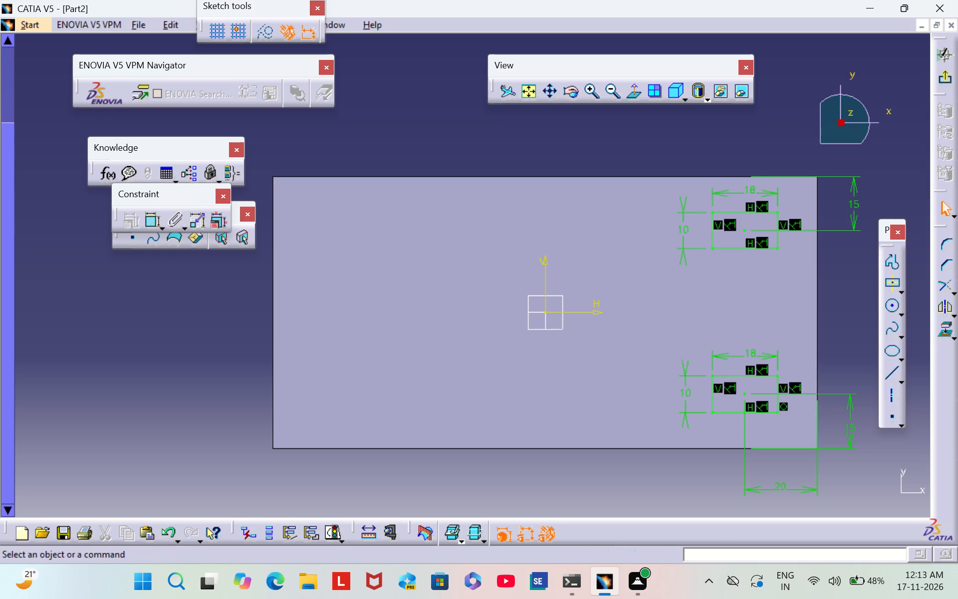
{"action": "left_click", "coordinate": [890, 284]}
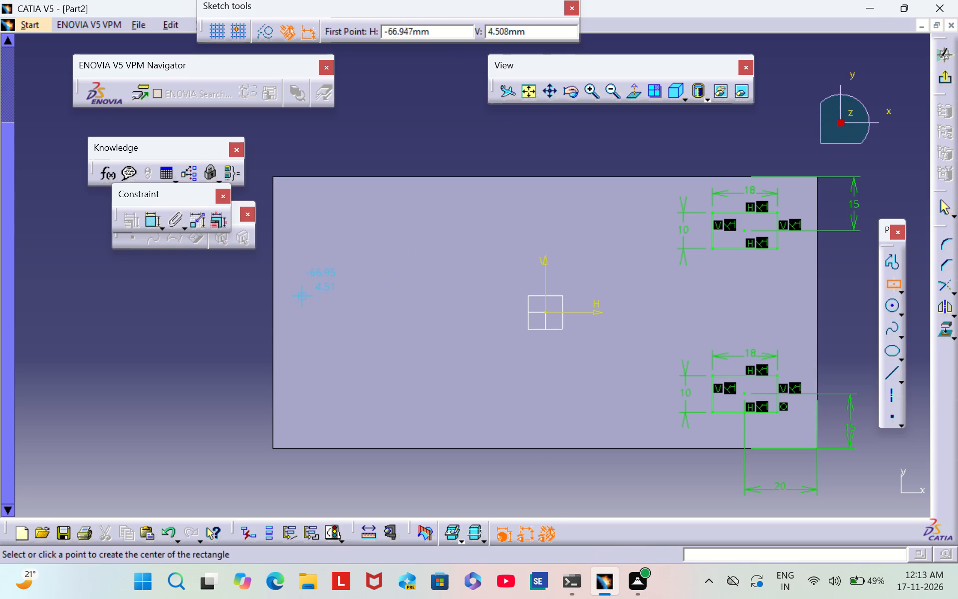
{"action": "left_click", "coordinate": [326, 226]}
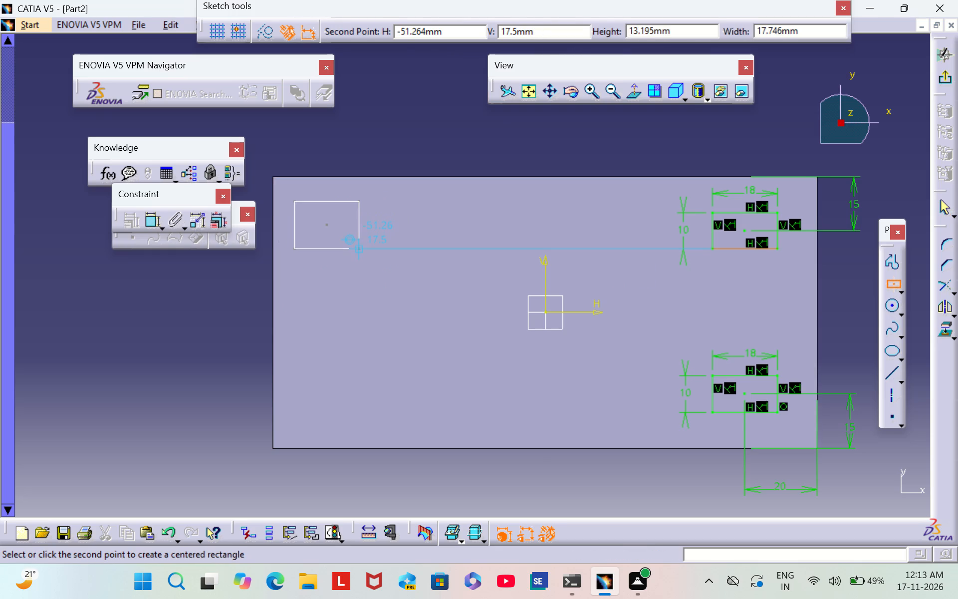
{"action": "left_click", "coordinate": [369, 245]}
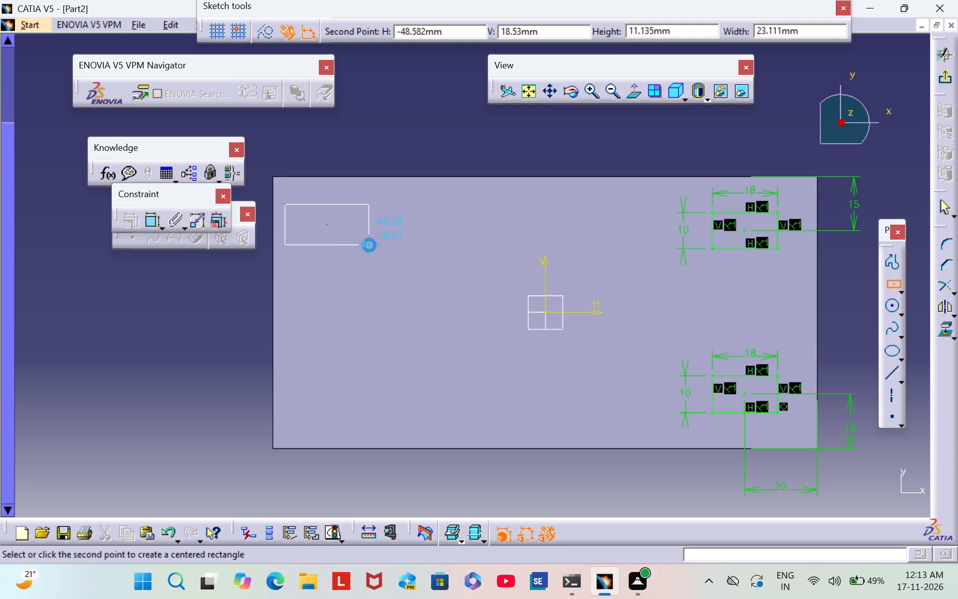
{"action": "left_click", "coordinate": [212, 367]}
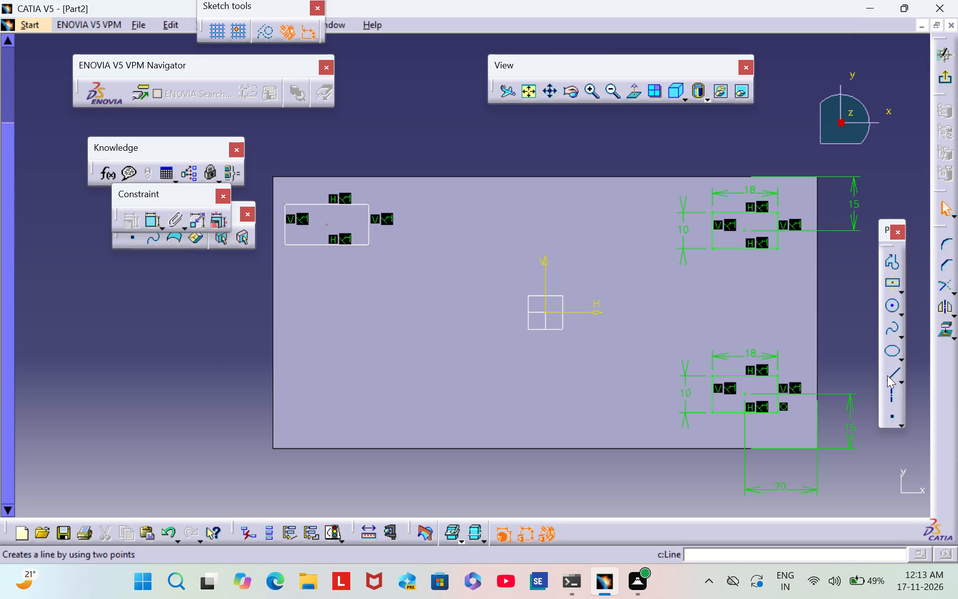
Sketch a centred rectangle about 23 mm wide by 10 mm high near the block's lower-left corner, aligned with the upper-left and lower-right rectangles.
{"action": "left_click", "coordinate": [891, 283]}
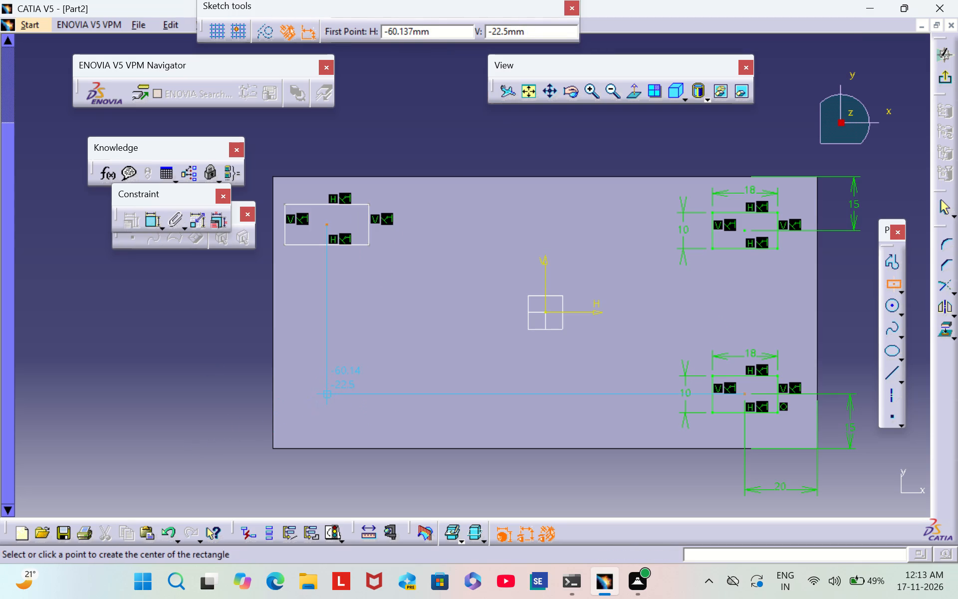
{"action": "left_click", "coordinate": [324, 395]}
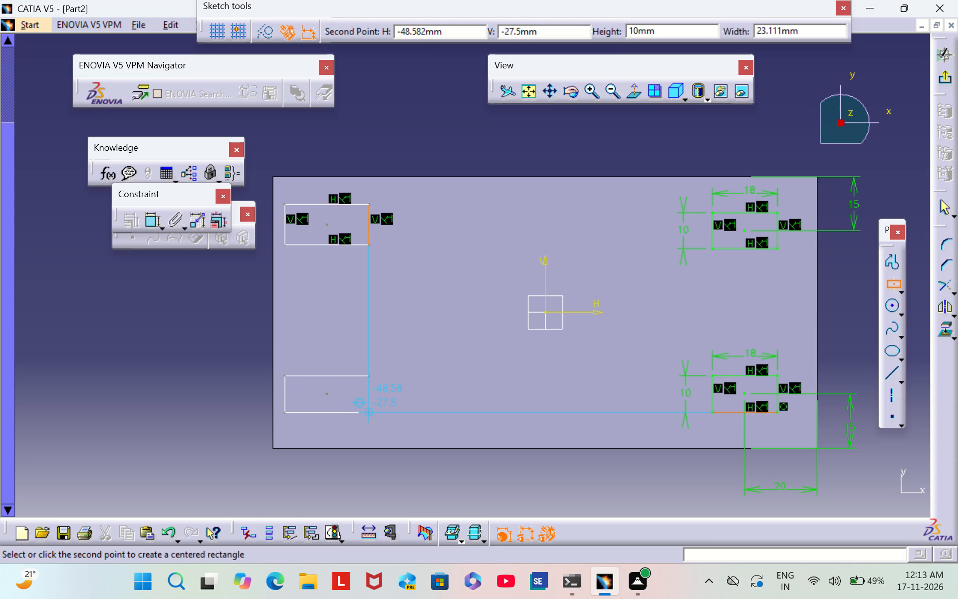
{"action": "left_click", "coordinate": [368, 408]}
{"action": "left_click", "coordinate": [196, 440]}
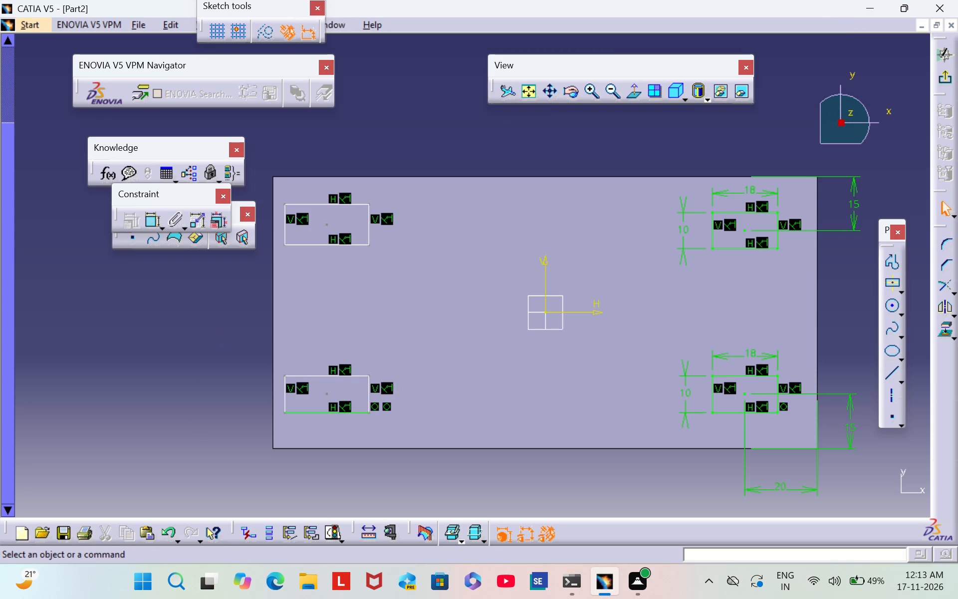
Dimension the upper-left rectangle's width and set it to 18 mm.
{"action": "scroll", "coordinate": [219, 335], "scroll_direction": "down", "scroll_amount": 1}
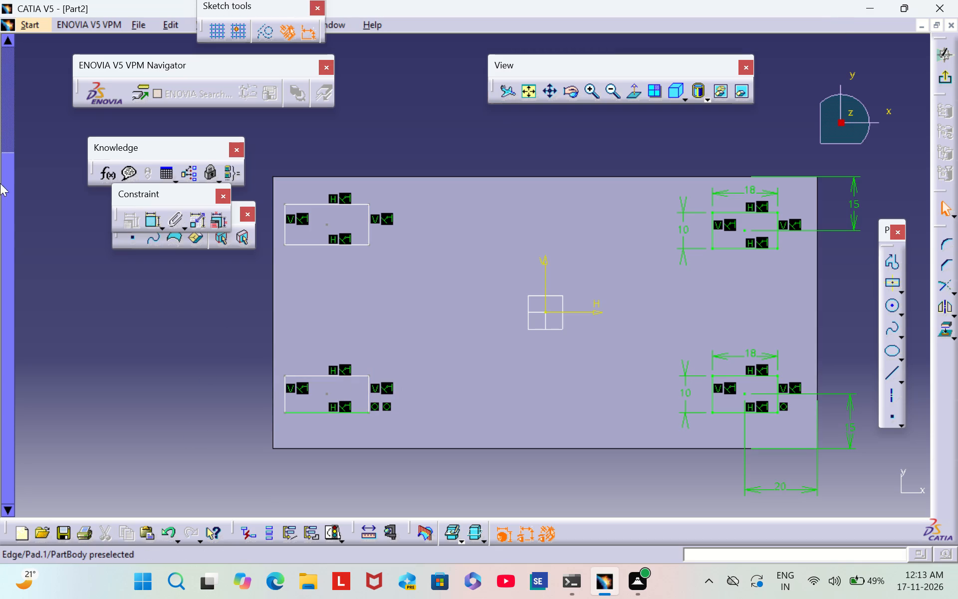
{"action": "left_click", "coordinate": [151, 222]}
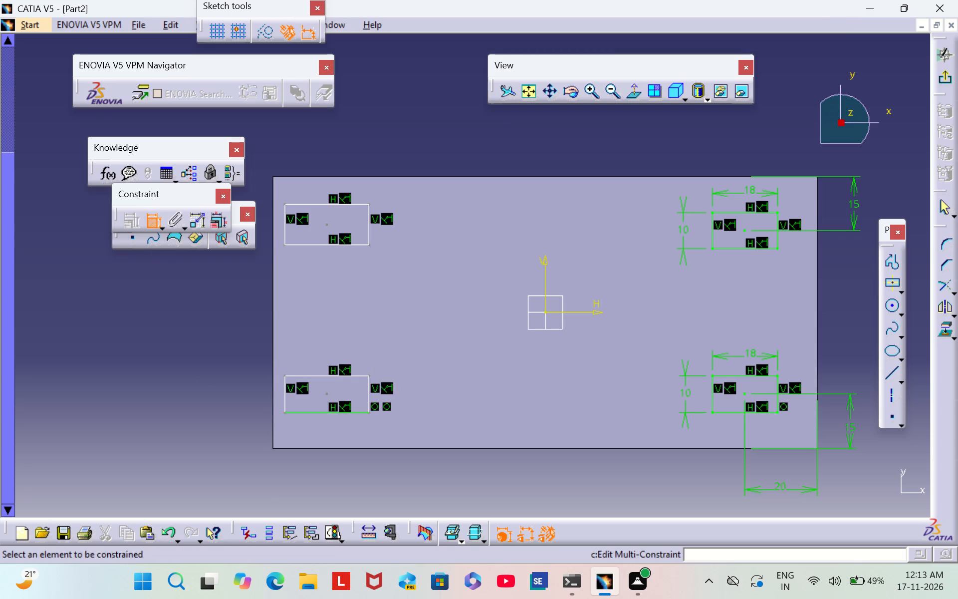
{"action": "left_click", "coordinate": [317, 205]}
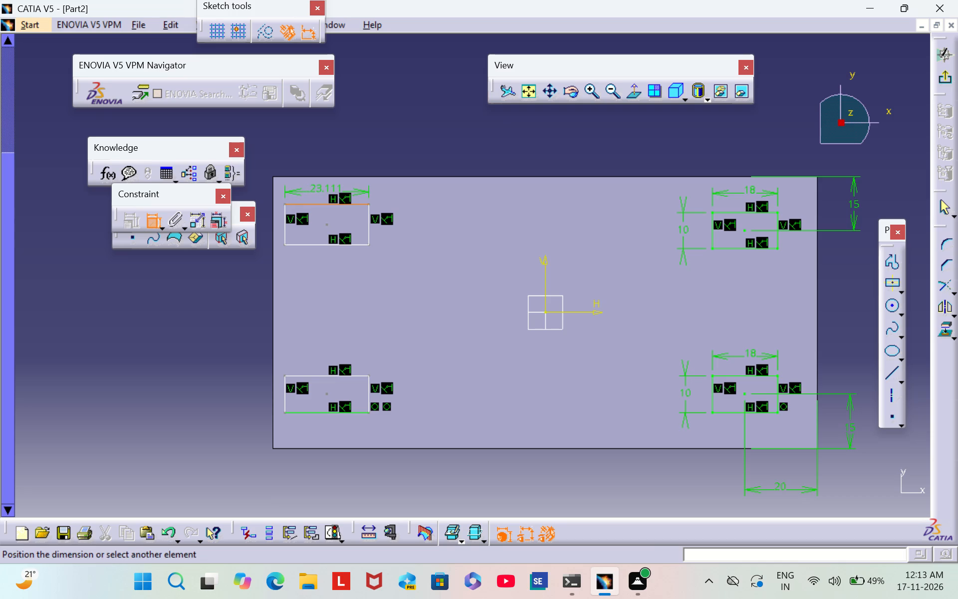
{"action": "left_click", "coordinate": [326, 192]}
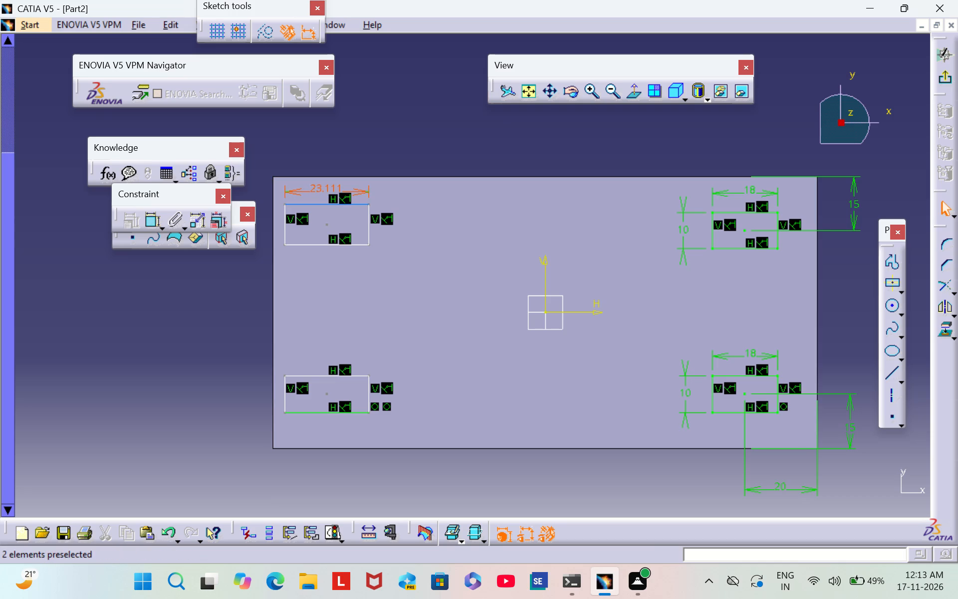
{"action": "double_click", "coordinate": [326, 191]}
{"action": "key", "text": "BackSpace"}
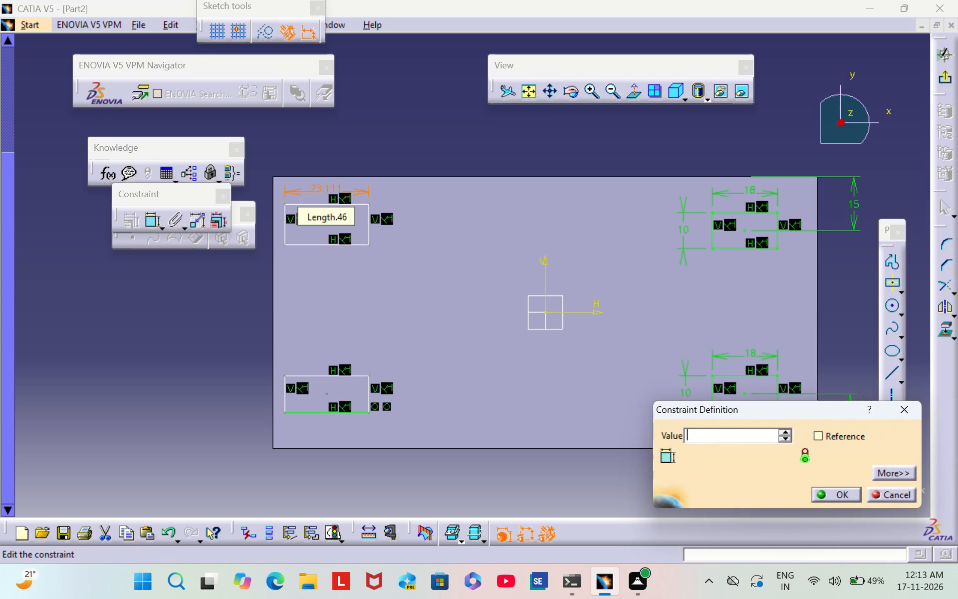
{"action": "type", "text": "18"}
{"action": "key", "text": "Return"}
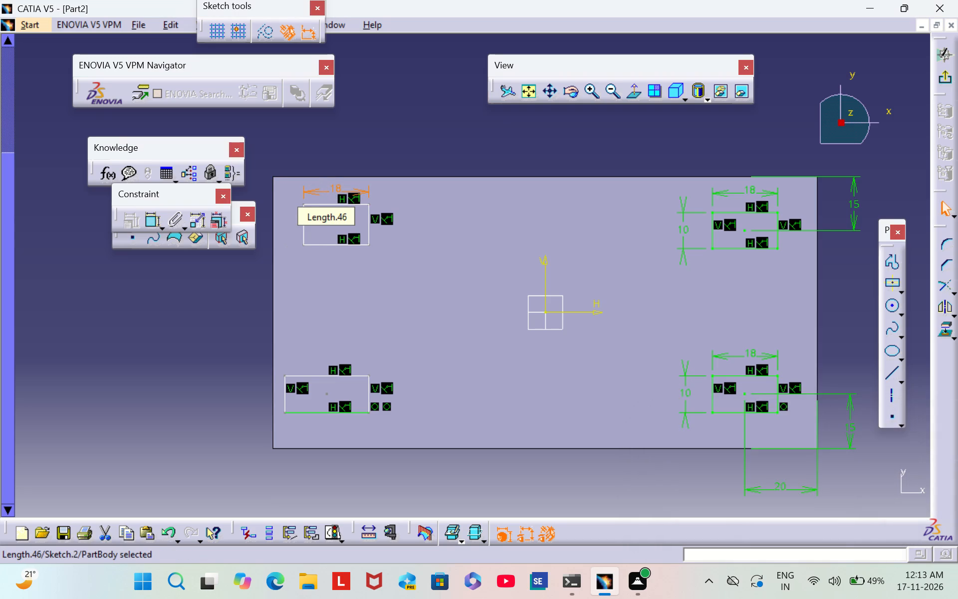
{"action": "left_click", "coordinate": [247, 299]}
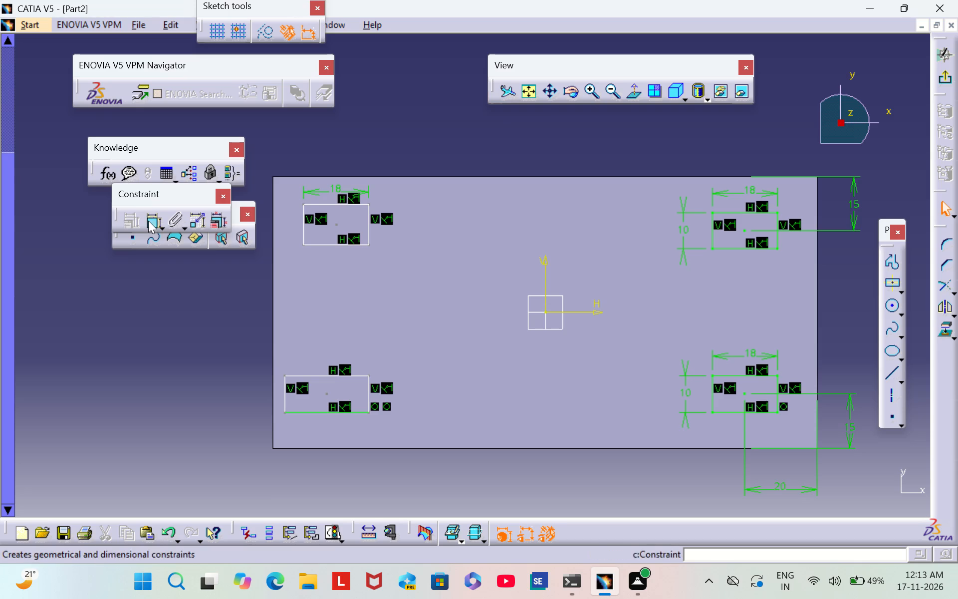
Dimension the upper-left rectangle's centre point from the block's left edge and set the distance to 20 mm.
{"action": "left_click", "coordinate": [148, 221]}
{"action": "left_click", "coordinate": [337, 223]}
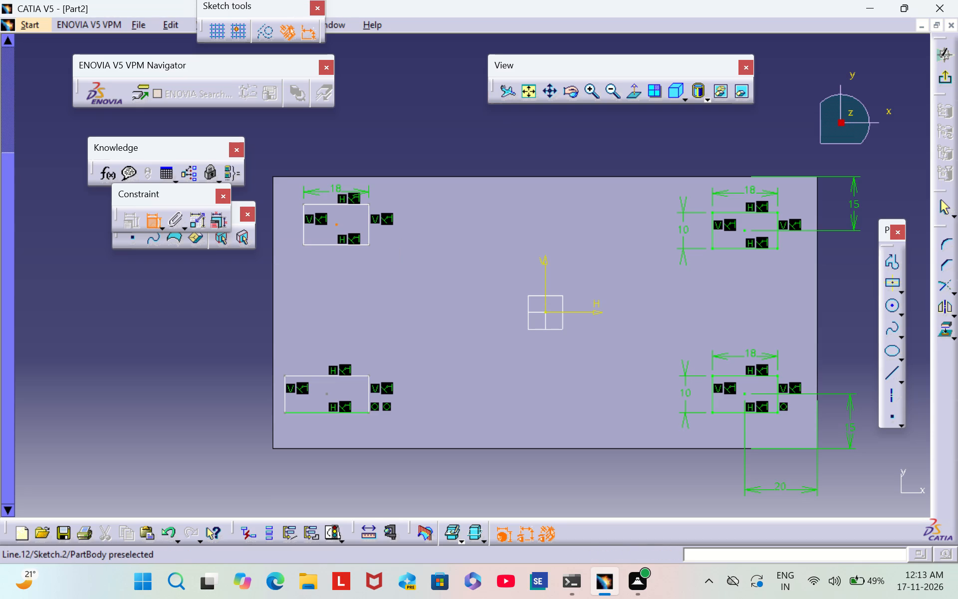
{"action": "left_click", "coordinate": [272, 230]}
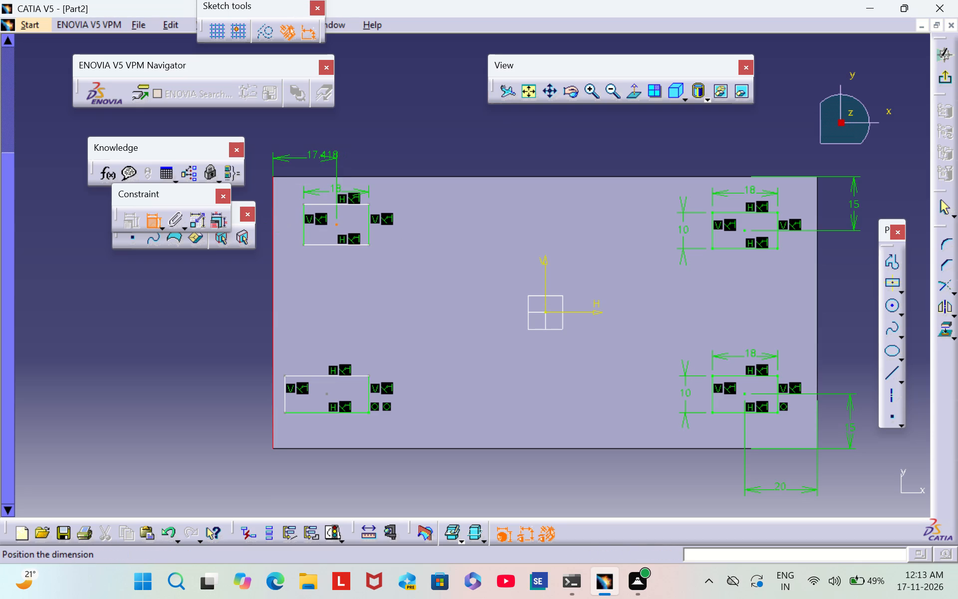
{"action": "left_click", "coordinate": [305, 163]}
{"action": "double_click", "coordinate": [309, 158]}
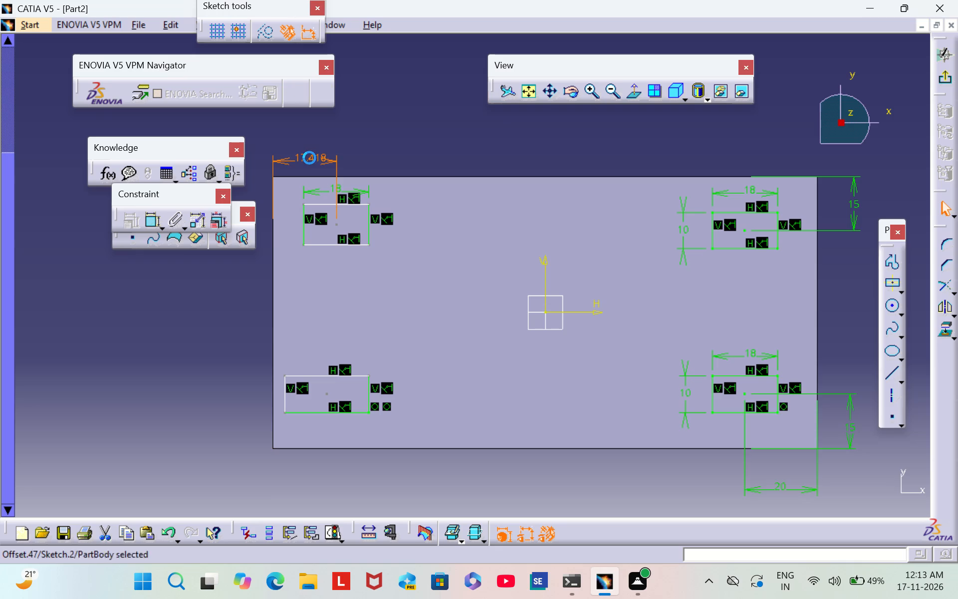
{"action": "key", "text": "BackSpace"}
{"action": "type", "text": "20"}
{"action": "key", "text": "Return"}
{"action": "left_click", "coordinate": [239, 330]}
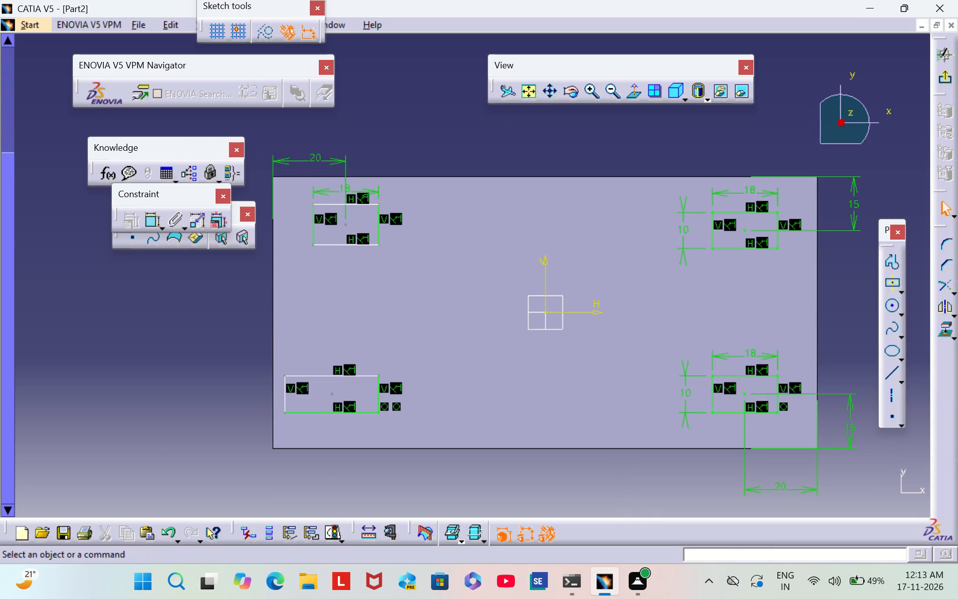
Dimension the upper-left rectangle's centre point from the block's top edge and set the distance to 15 mm.
{"action": "double_click", "coordinate": [153, 222]}
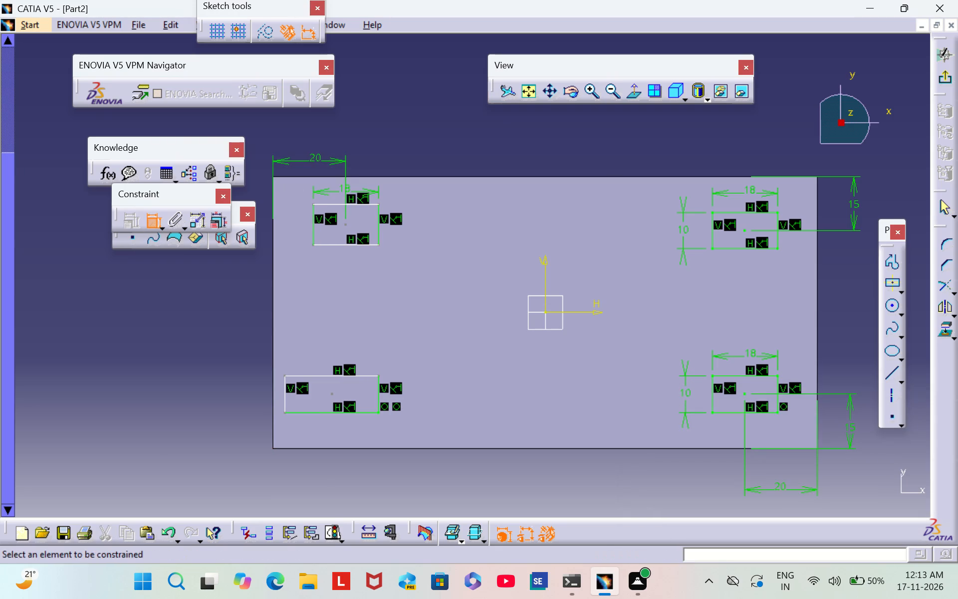
{"action": "left_click", "coordinate": [353, 176]}
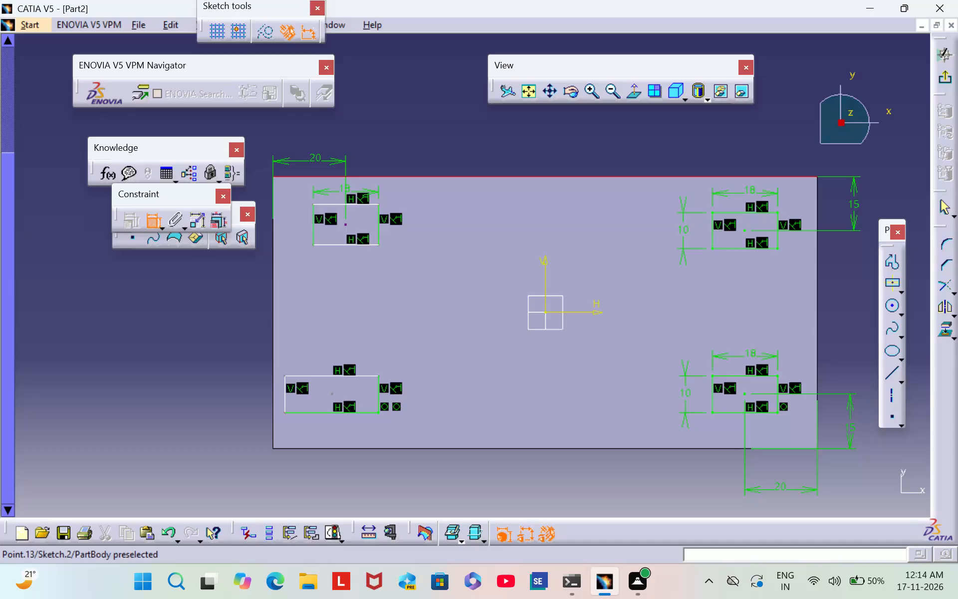
{"action": "left_click", "coordinate": [345, 223]}
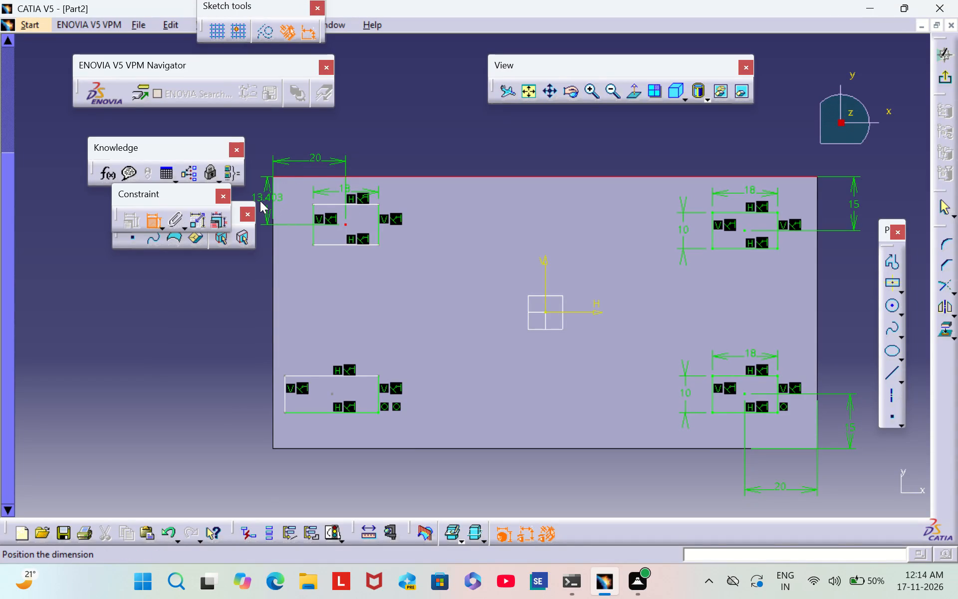
{"action": "left_click", "coordinate": [260, 201]}
{"action": "left_click", "coordinate": [259, 197]}
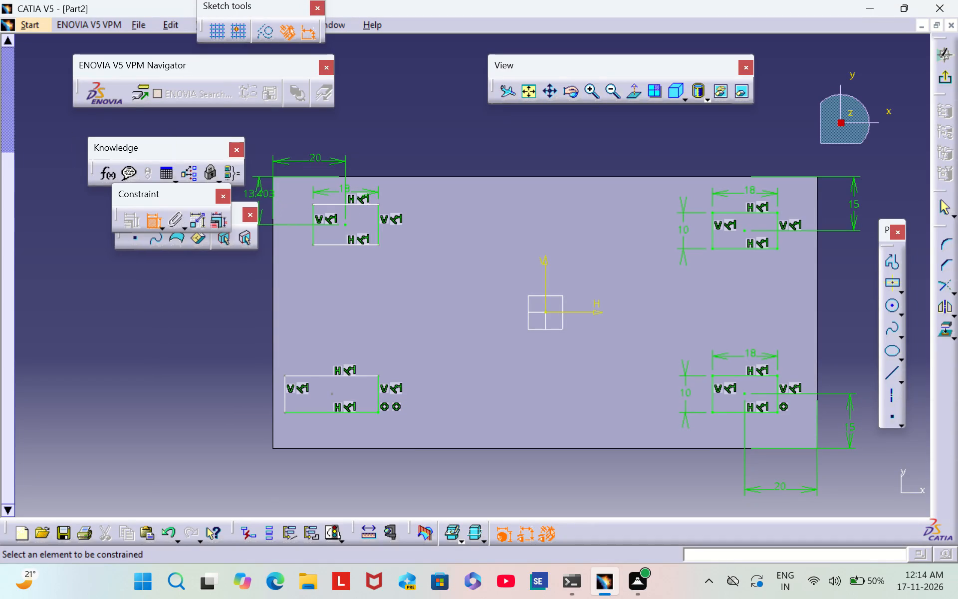
{"action": "double_click", "coordinate": [255, 194]}
{"action": "key", "text": "BackSpace"}
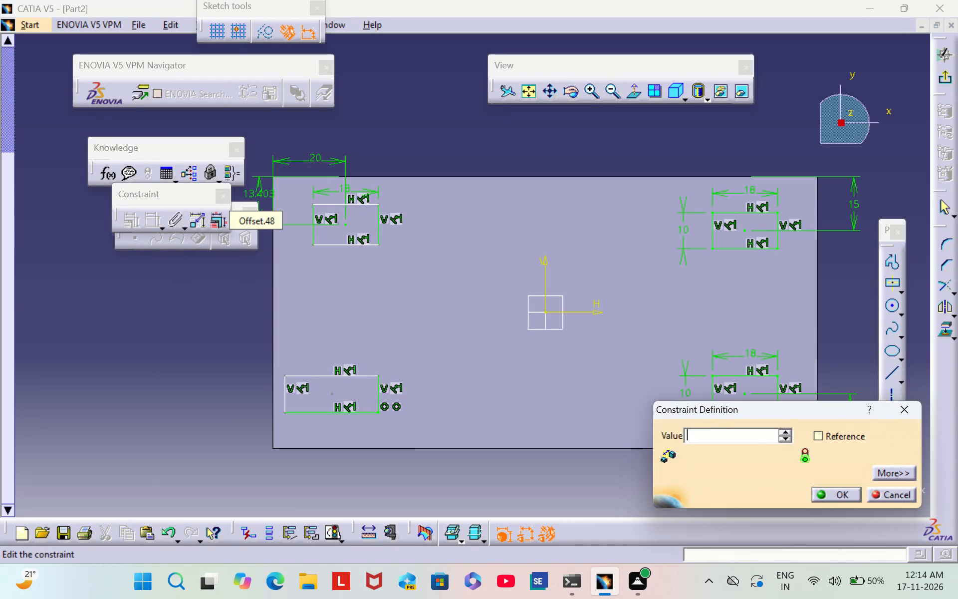
{"action": "type", "text": "15"}
{"action": "key", "text": "Return"}
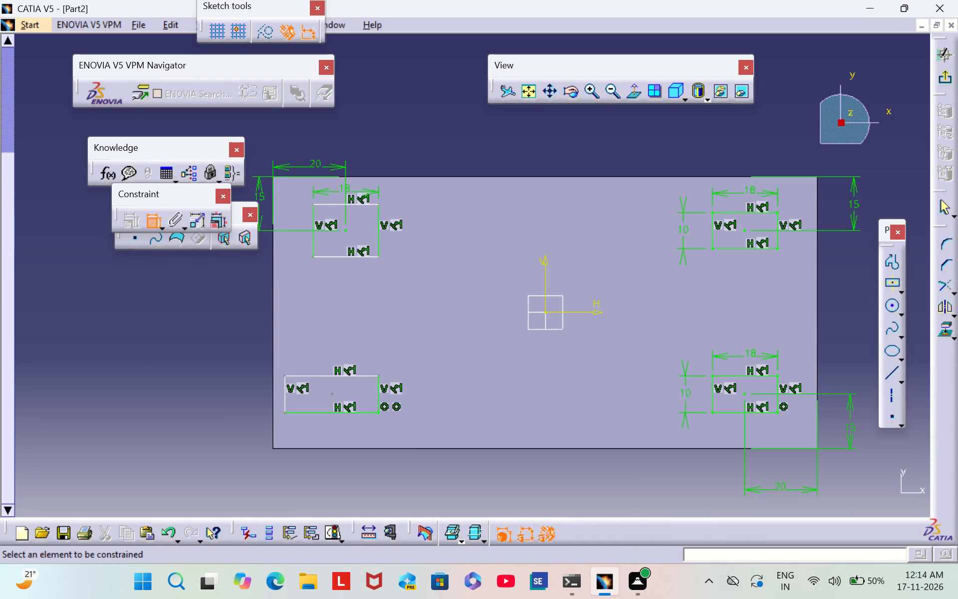
{"action": "left_click", "coordinate": [210, 349]}
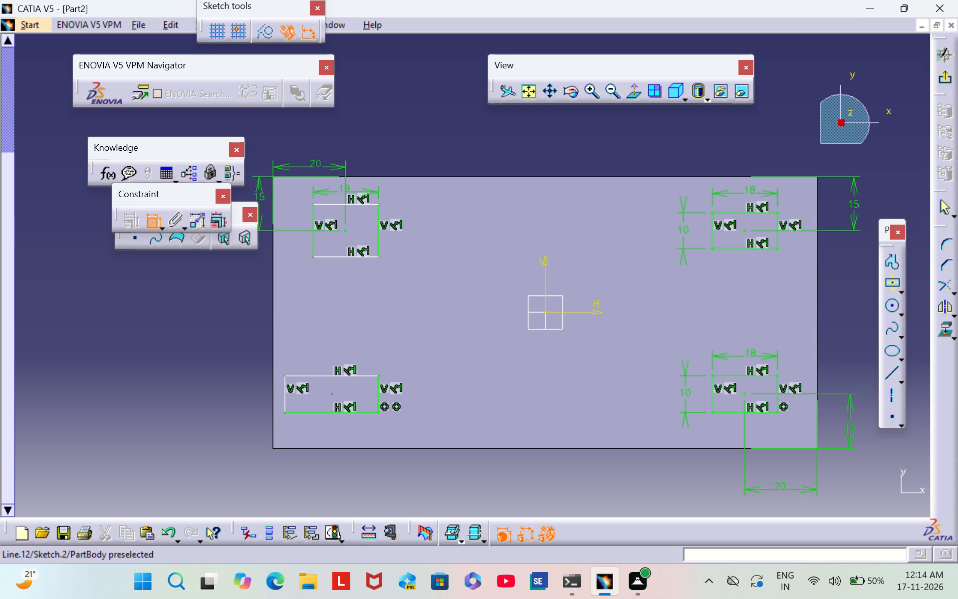
Dimension the upper-left rectangle's height and set it to 10 mm.
{"action": "left_click", "coordinate": [377, 239]}
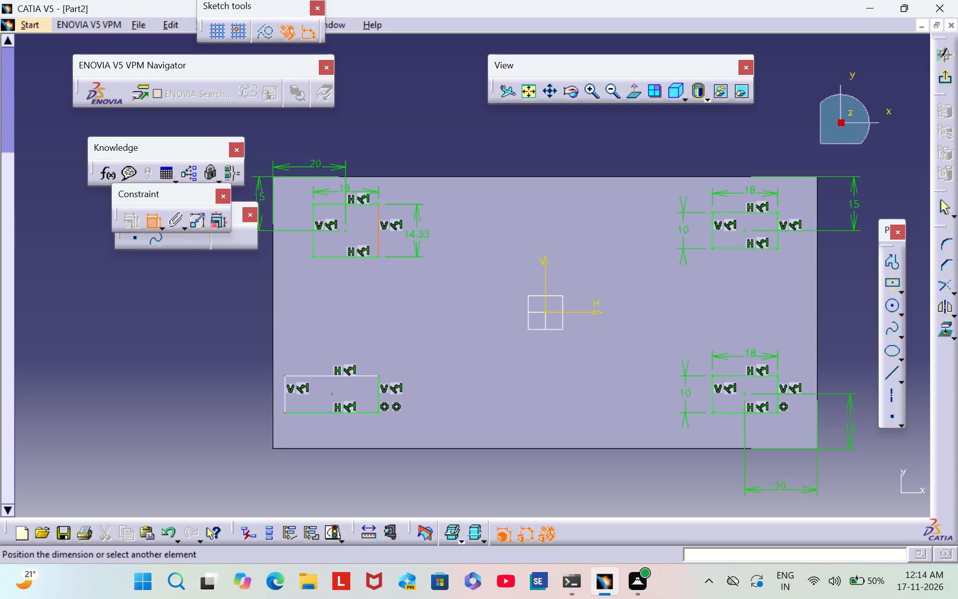
{"action": "left_click", "coordinate": [419, 233]}
{"action": "double_click", "coordinate": [418, 229]}
{"action": "key", "text": "BackSpace"}
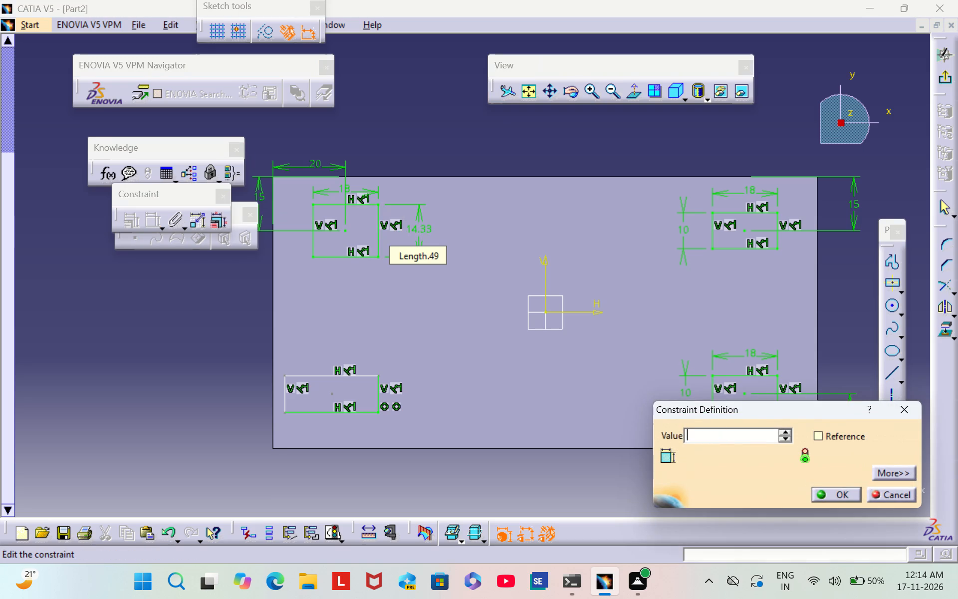
{"action": "type", "text": "10"}
{"action": "key", "text": "Return"}
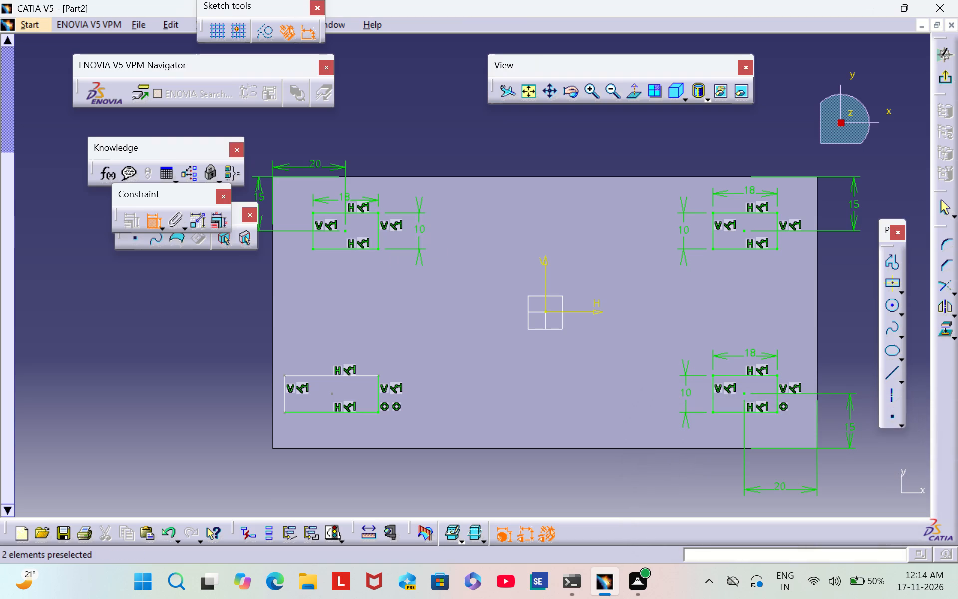
Dimension the lower-left rectangle's width and set it to 18 mm.
{"action": "middle_click_drag", "start_coordinate": [440, 490], "coordinate": [423, 425]}
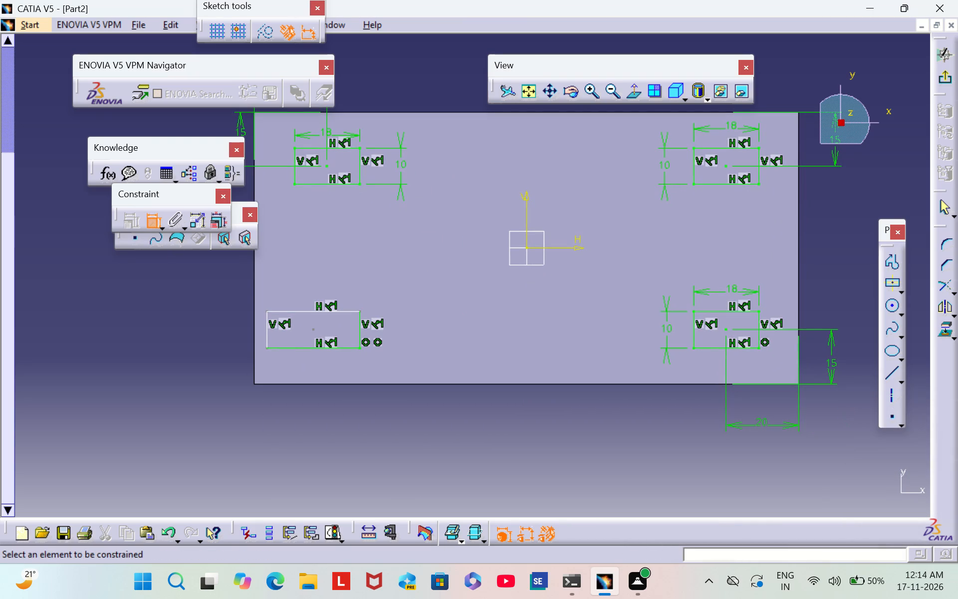
{"action": "left_click", "coordinate": [313, 310]}
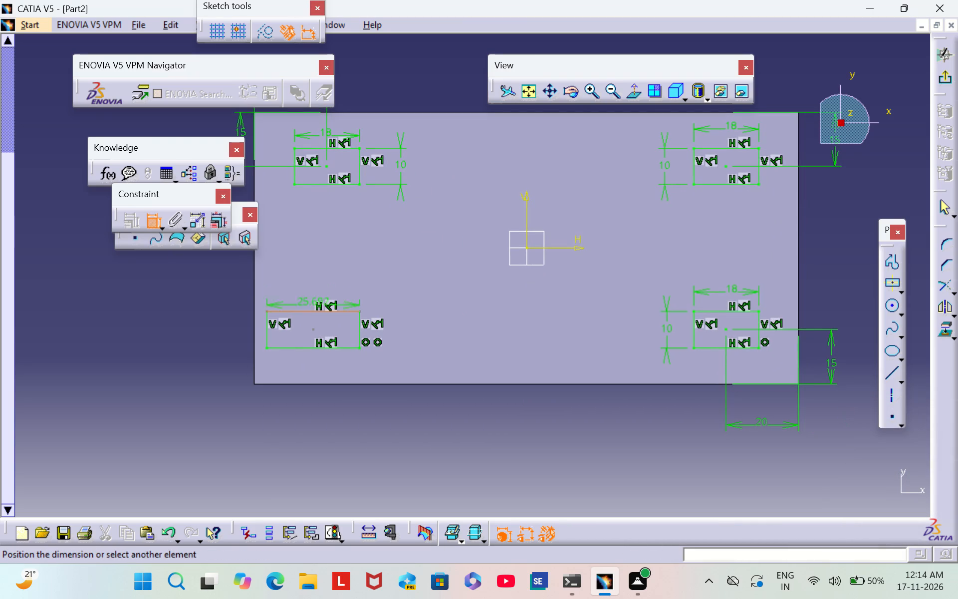
{"action": "left_click", "coordinate": [321, 274]}
{"action": "double_click", "coordinate": [322, 271]}
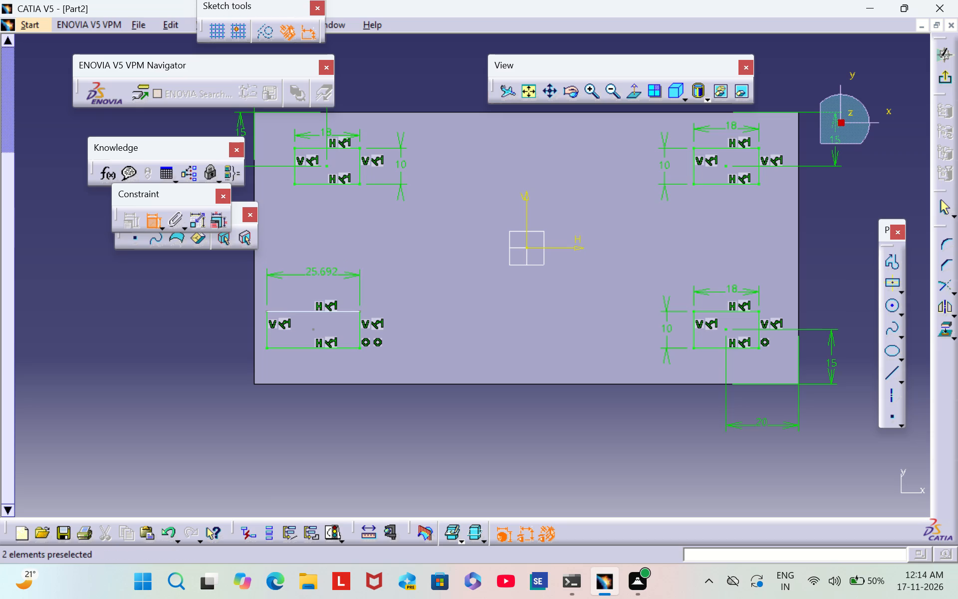
{"action": "key", "text": "BackSpace"}
{"action": "type", "text": "18"}
{"action": "key", "text": "Return"}
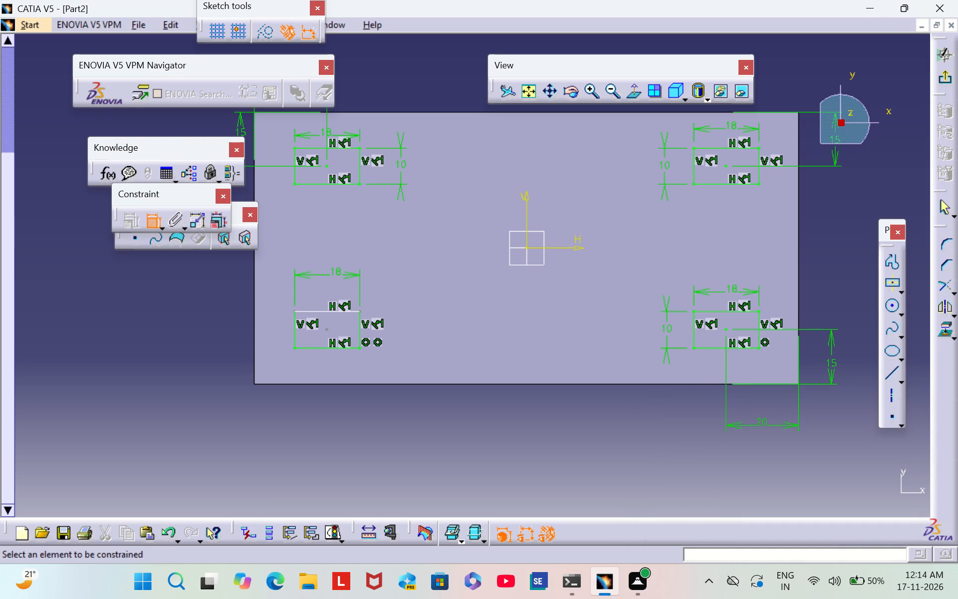
Dimension the lower-left rectangle's centre point from the block's bottom edge.
{"action": "left_click", "coordinate": [327, 328]}
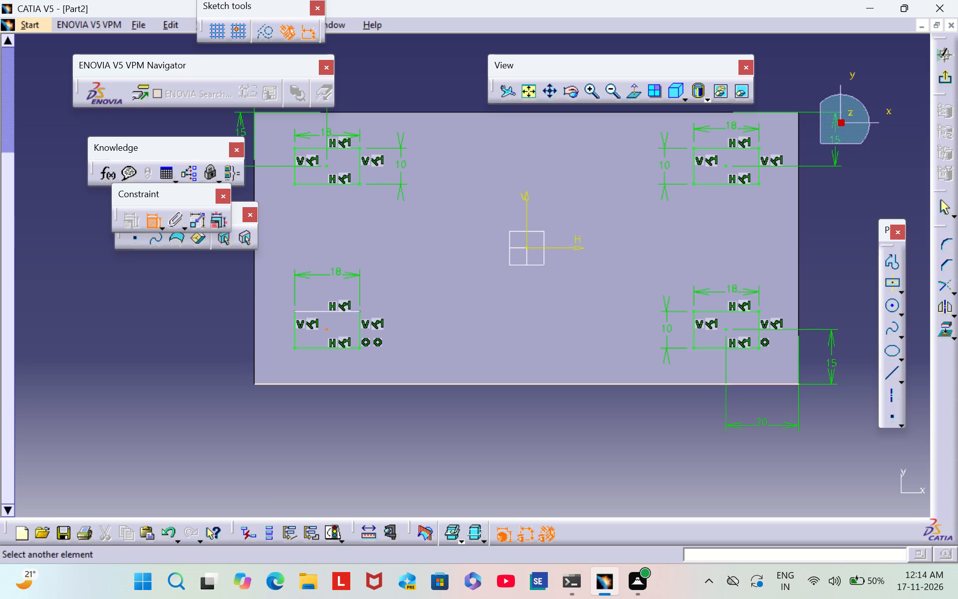
{"action": "left_click", "coordinate": [327, 384]}
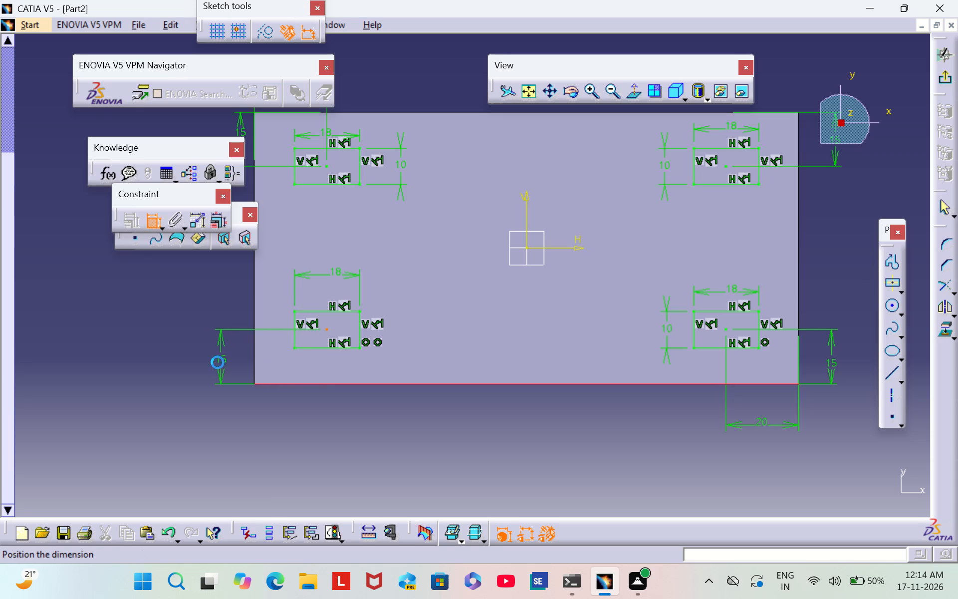
{"action": "left_click", "coordinate": [218, 362]}
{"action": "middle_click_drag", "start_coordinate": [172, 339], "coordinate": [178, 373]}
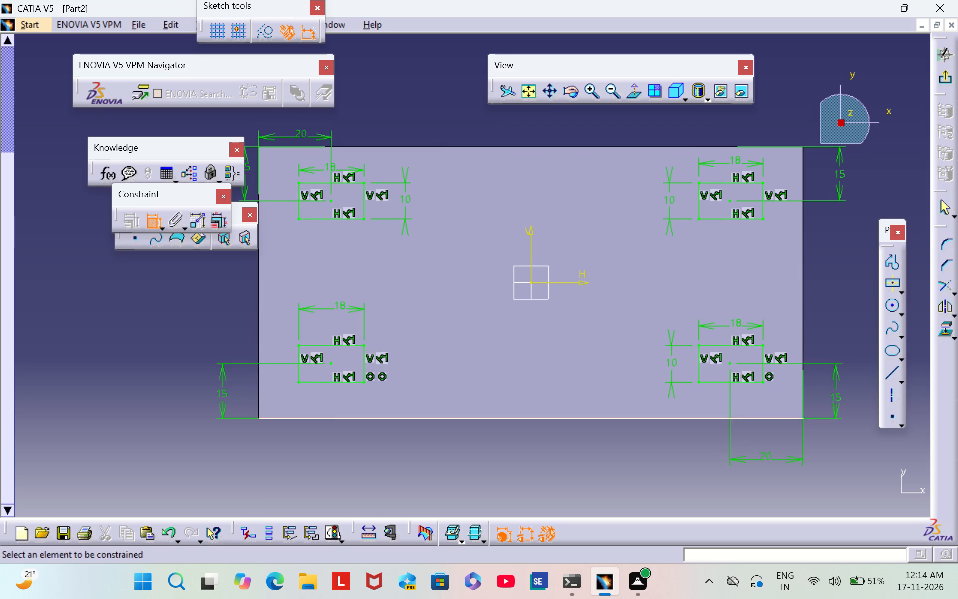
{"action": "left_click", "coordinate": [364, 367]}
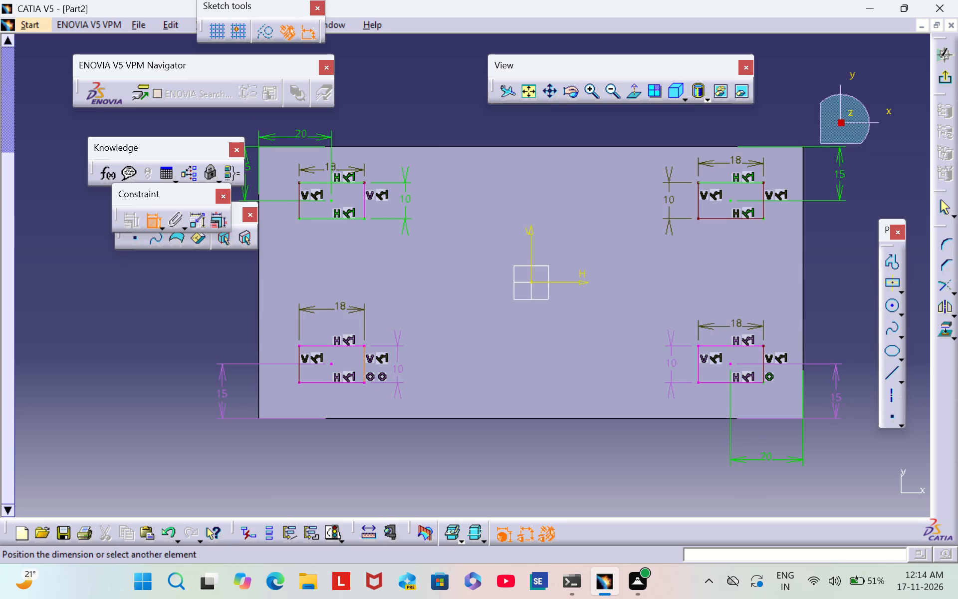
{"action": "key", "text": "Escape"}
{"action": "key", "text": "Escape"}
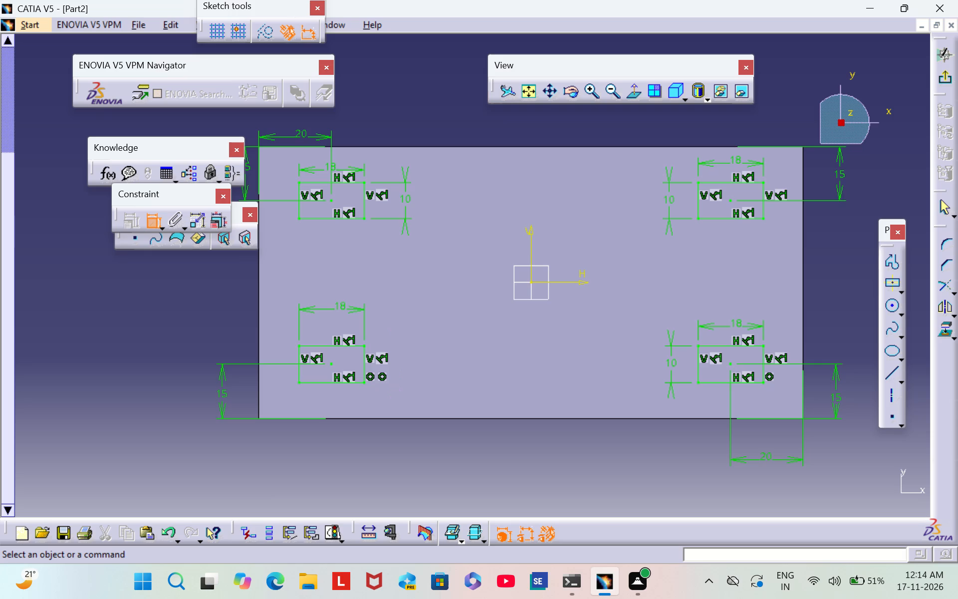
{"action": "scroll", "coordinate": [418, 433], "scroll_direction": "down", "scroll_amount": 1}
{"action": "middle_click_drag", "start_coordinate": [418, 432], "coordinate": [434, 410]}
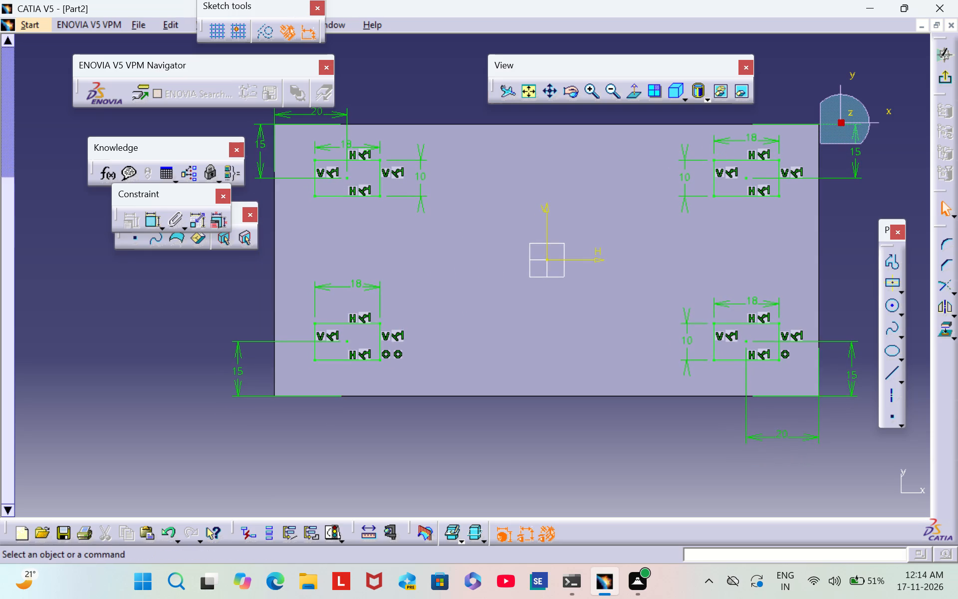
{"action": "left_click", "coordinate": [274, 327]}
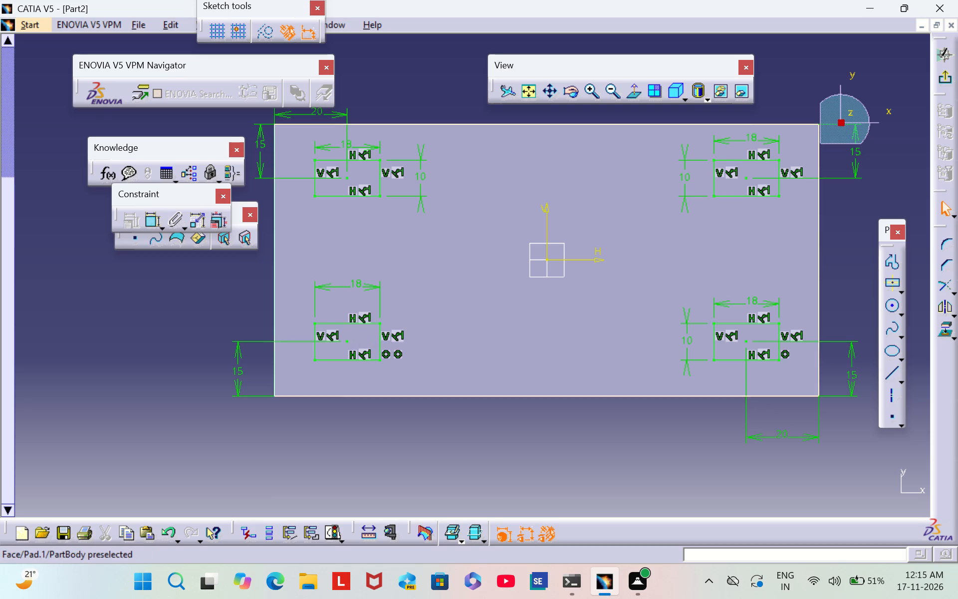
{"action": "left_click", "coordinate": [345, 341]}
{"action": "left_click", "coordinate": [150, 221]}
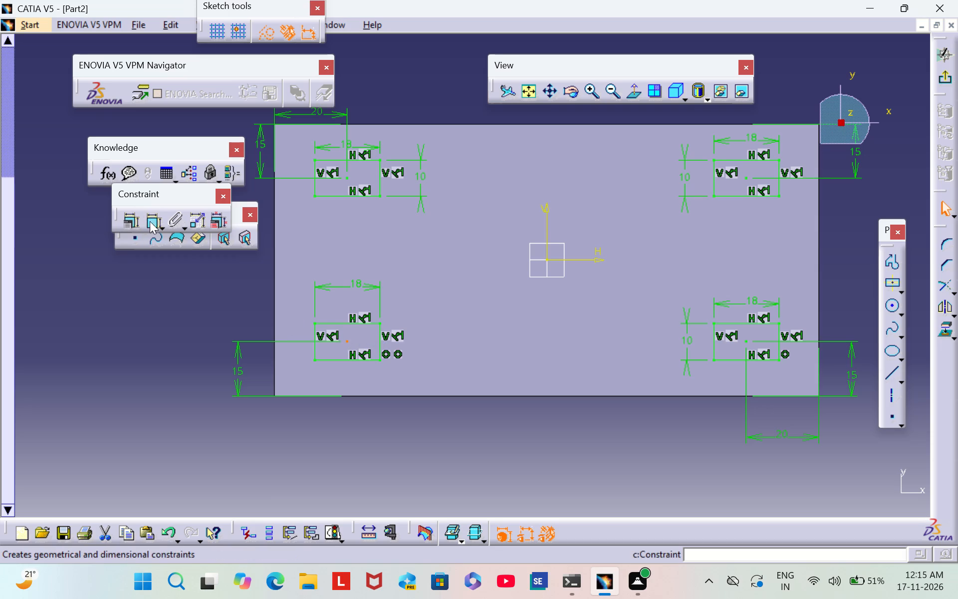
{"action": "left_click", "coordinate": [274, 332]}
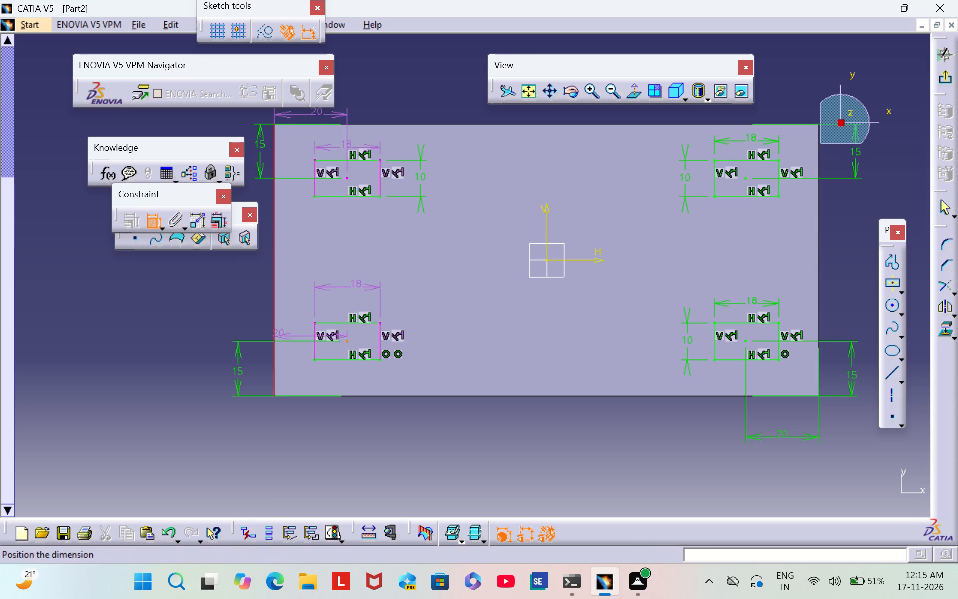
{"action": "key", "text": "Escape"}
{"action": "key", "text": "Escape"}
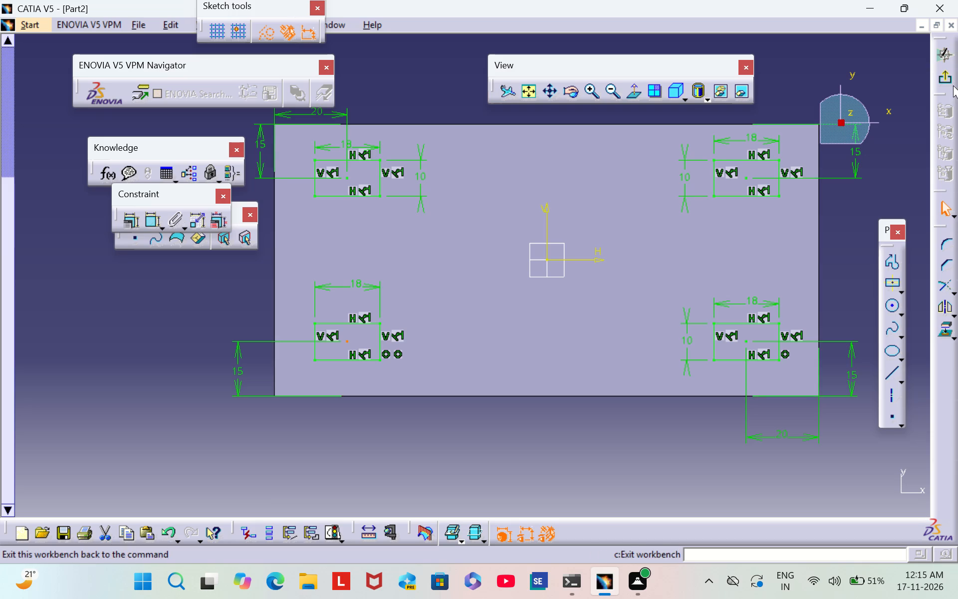
Exit the sketch and cut the four corner rectangles into the block as a pocket 25 mm deep.
{"action": "left_click", "coordinate": [946, 75]}
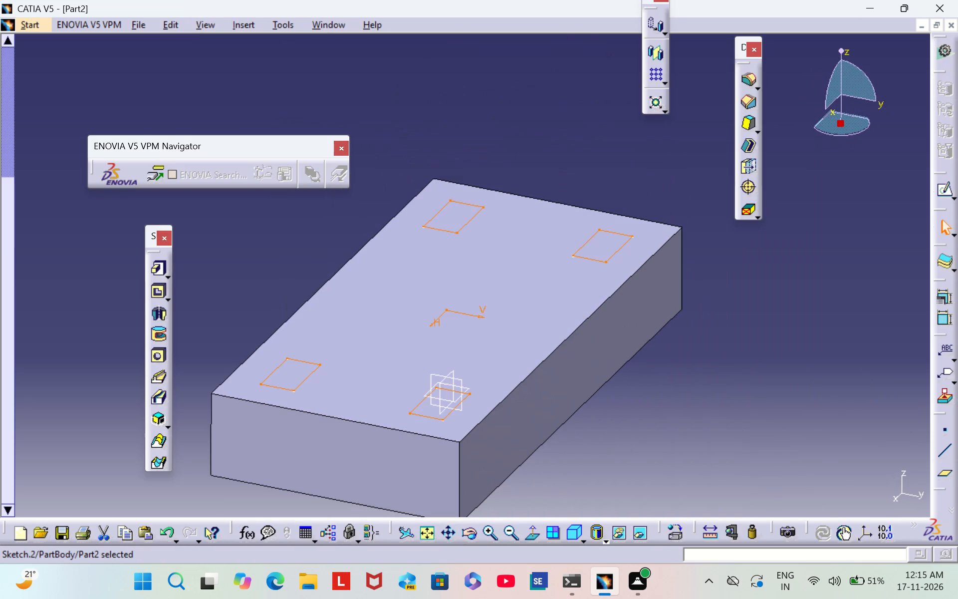
{"action": "middle_click_drag", "start_coordinate": [733, 371], "coordinate": [712, 330]}
{"action": "left_click", "coordinate": [156, 294]}
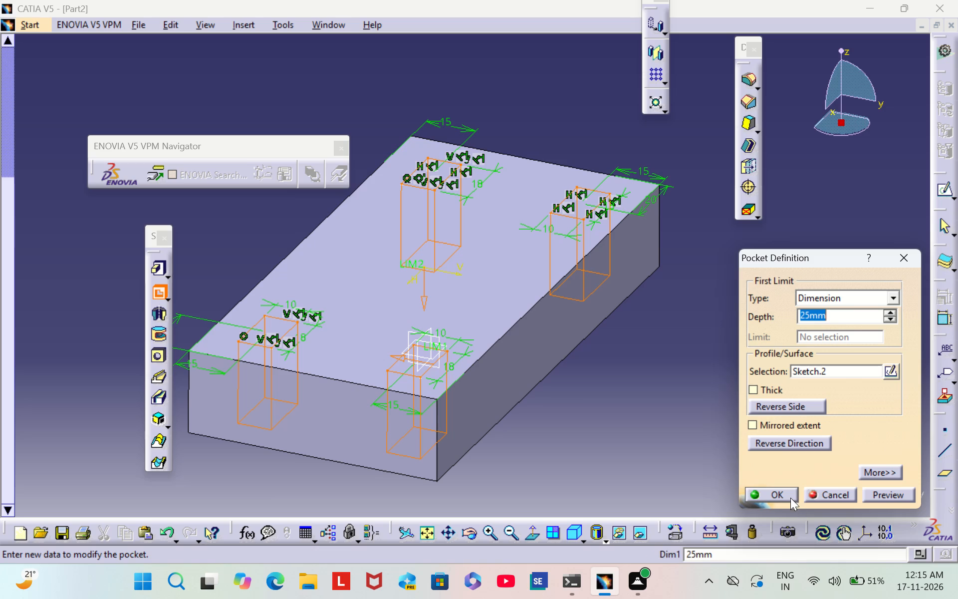
{"action": "left_click", "coordinate": [786, 494]}
{"action": "left_click", "coordinate": [703, 372]}
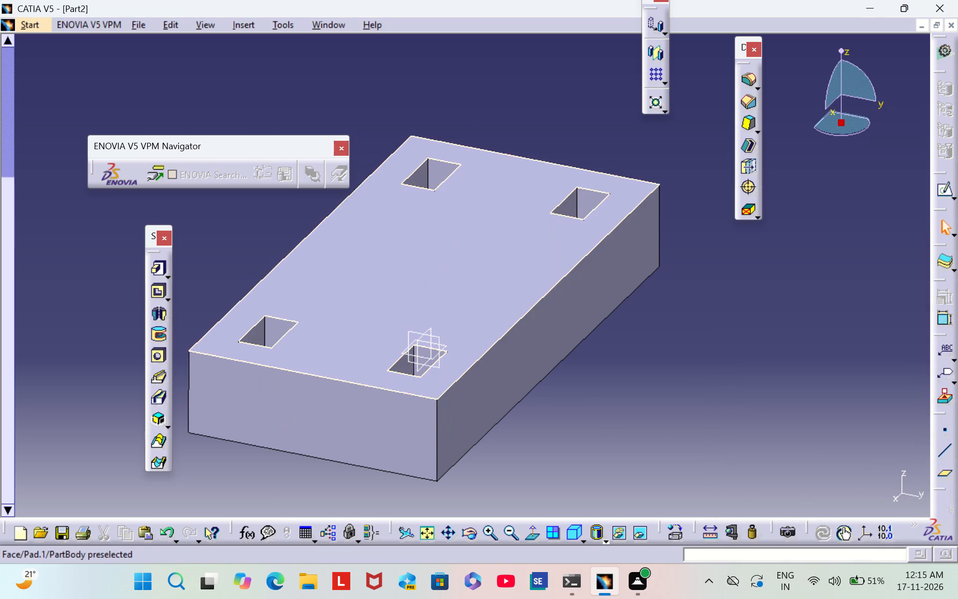
Start a sketch on the block's top face and draw a centred rectangle about 41 x 21 mm at the origin.
{"action": "left_click", "coordinate": [440, 258]}
{"action": "left_click", "coordinate": [945, 189]}
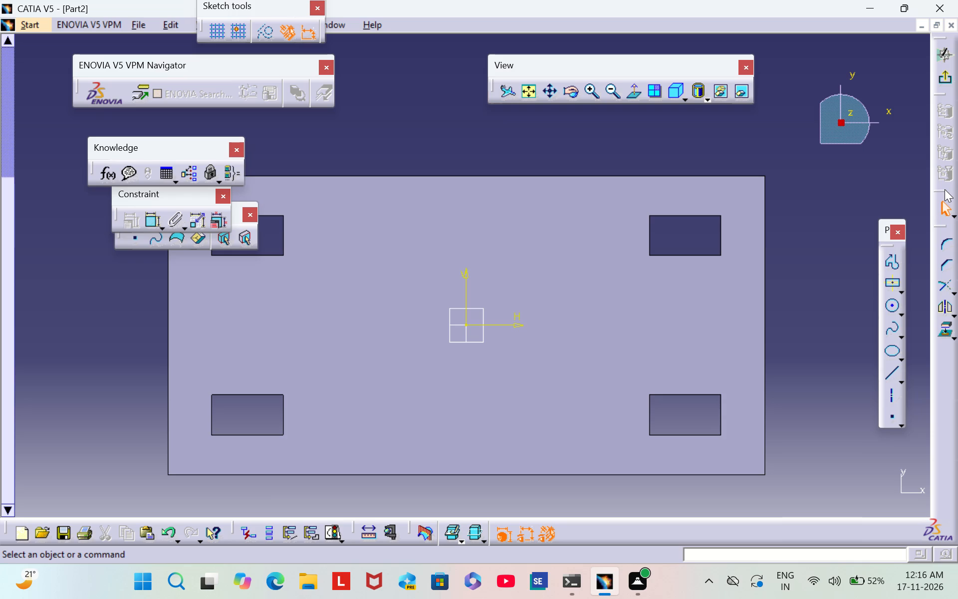
{"action": "left_click", "coordinate": [896, 284]}
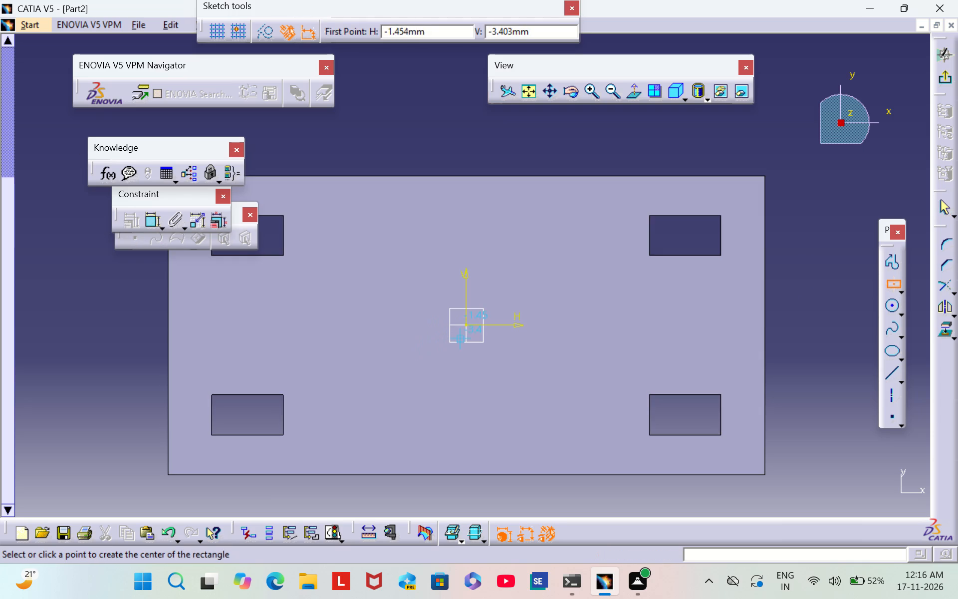
{"action": "left_click", "coordinate": [467, 325]}
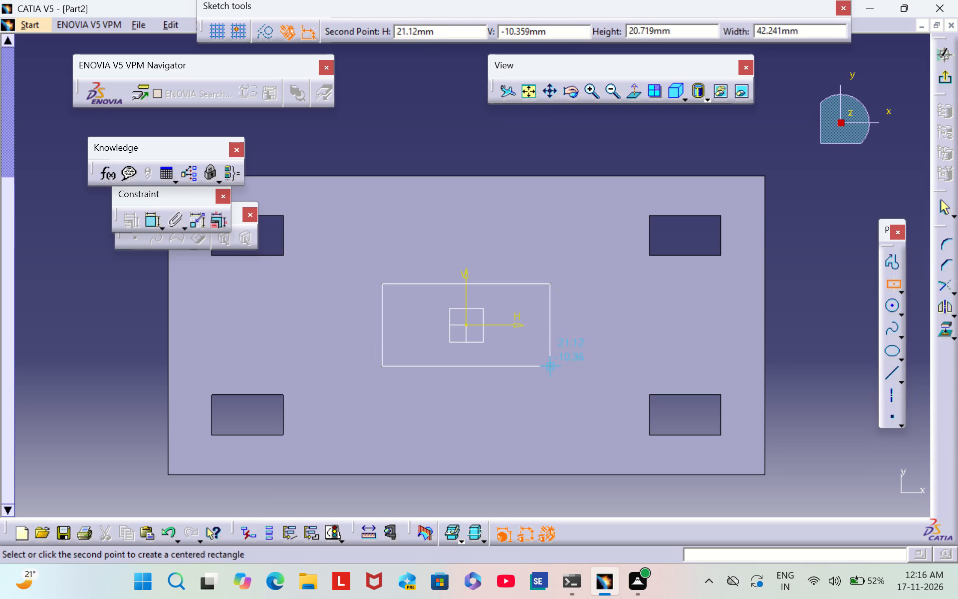
{"action": "left_click", "coordinate": [547, 369]}
{"action": "left_click", "coordinate": [804, 294]}
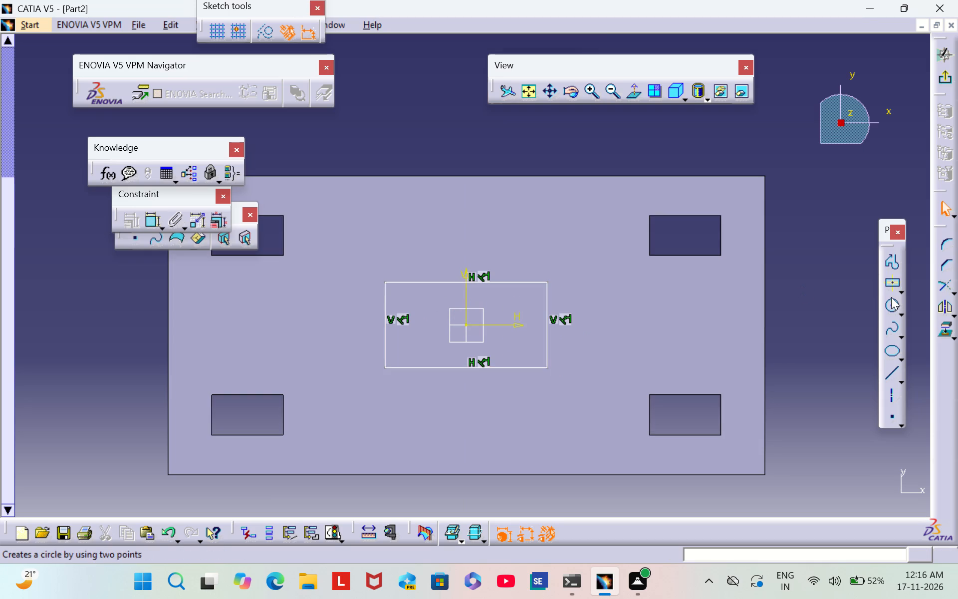
Draw a second, larger centred rectangle about 57 x 33 mm around the first, also centred on the origin.
{"action": "left_click", "coordinate": [891, 288]}
{"action": "left_click", "coordinate": [467, 324]}
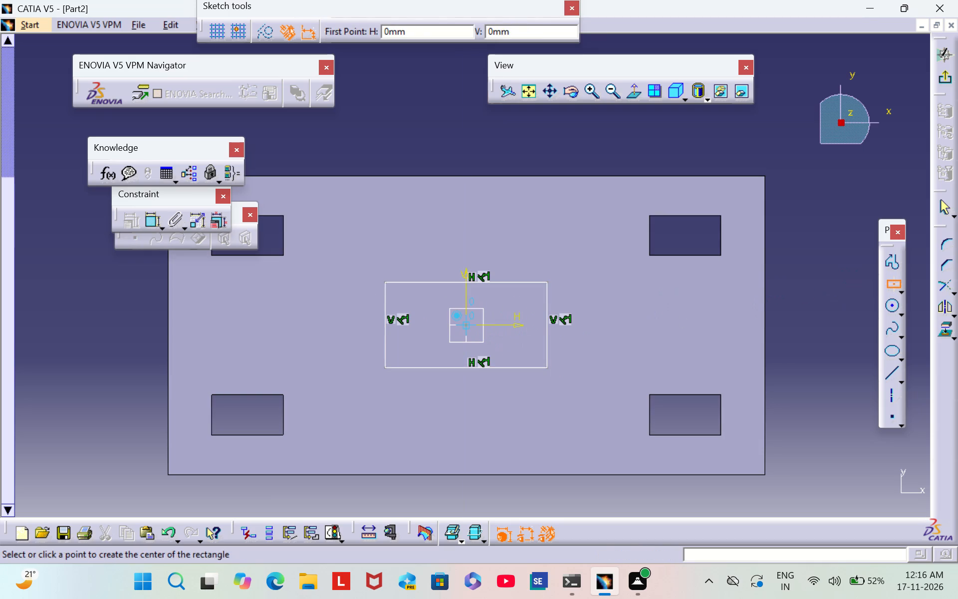
{"action": "left_click", "coordinate": [579, 392]}
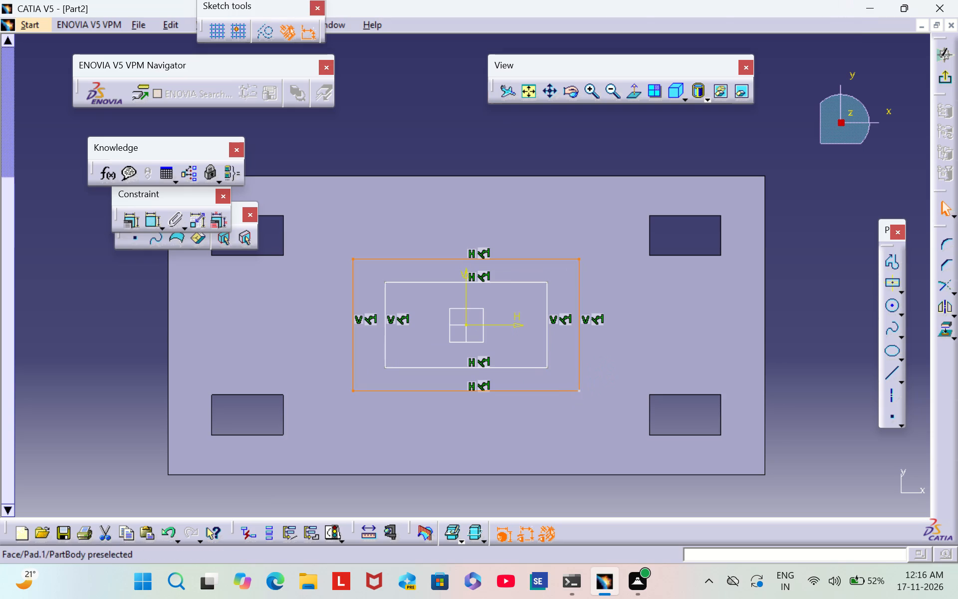
{"action": "left_click", "coordinate": [818, 240]}
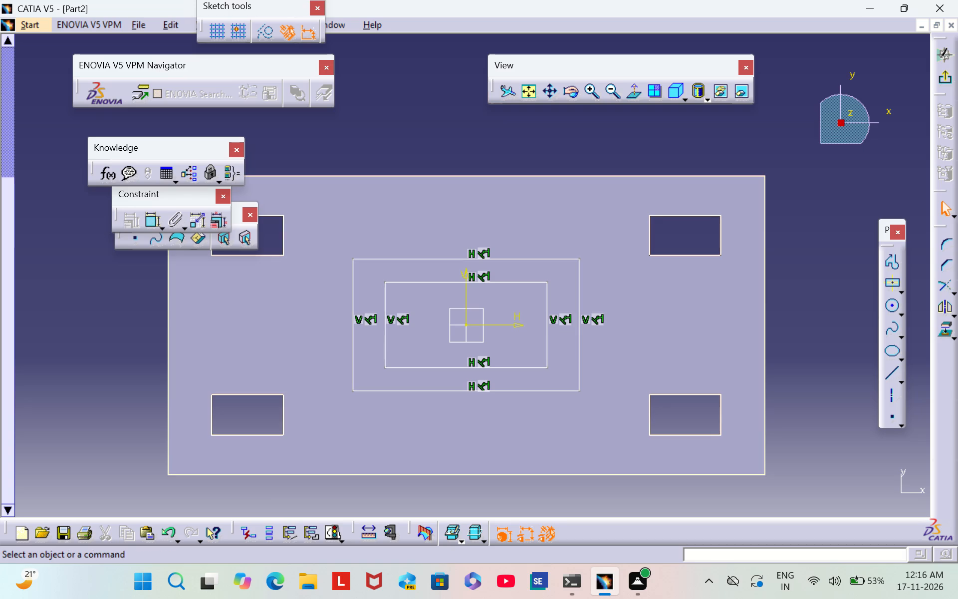
Dimension the inner centred rectangle's width and set it to 50 mm.
{"action": "left_click", "coordinate": [149, 225]}
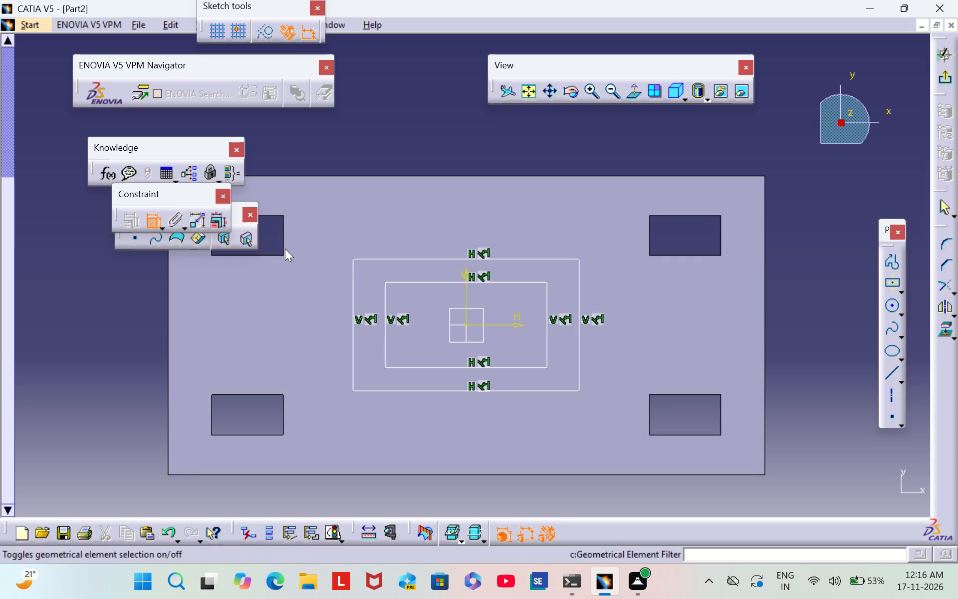
{"action": "left_click", "coordinate": [472, 282]}
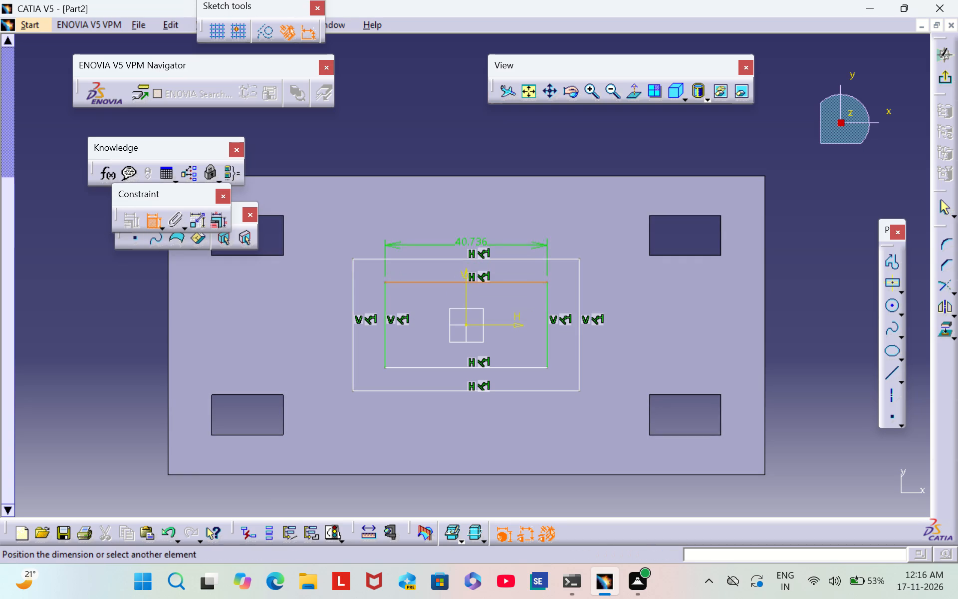
{"action": "left_click", "coordinate": [468, 239]}
{"action": "double_click", "coordinate": [464, 234]}
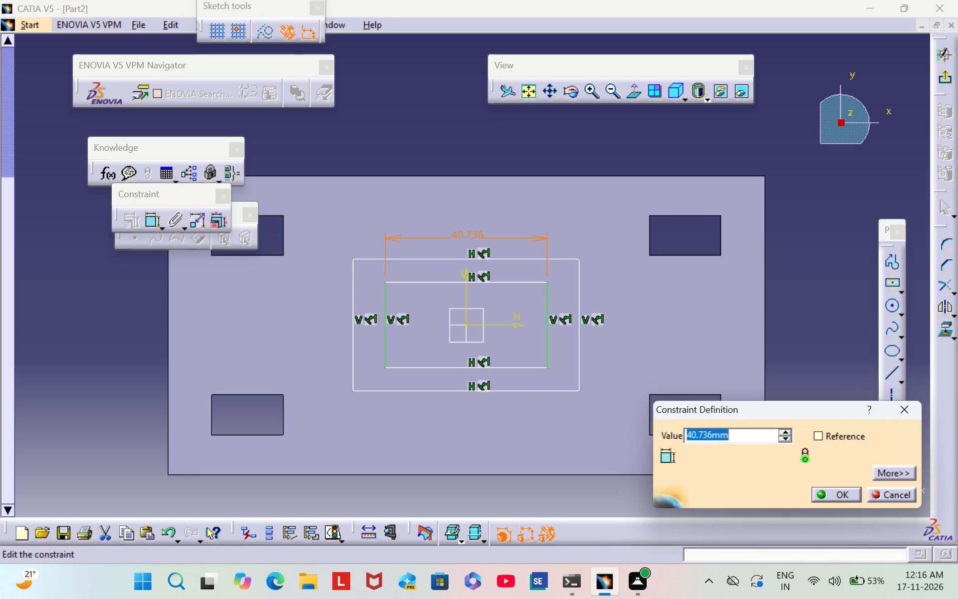
{"action": "key", "text": "BackSpace"}
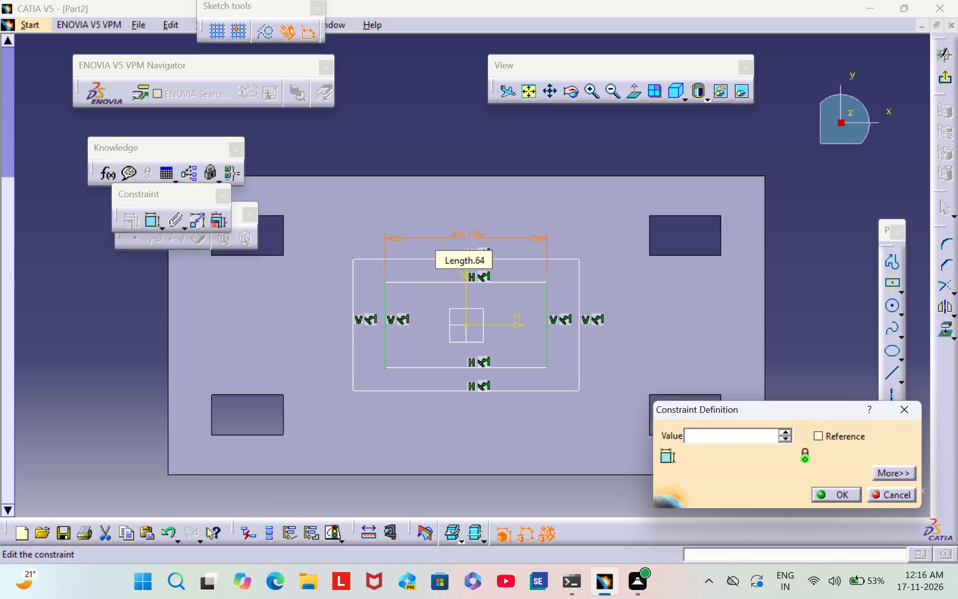
{"action": "key", "text": "5"}
{"action": "key", "text": "0"}
{"action": "key", "text": "Return"}
{"action": "left_click", "coordinate": [492, 215]}
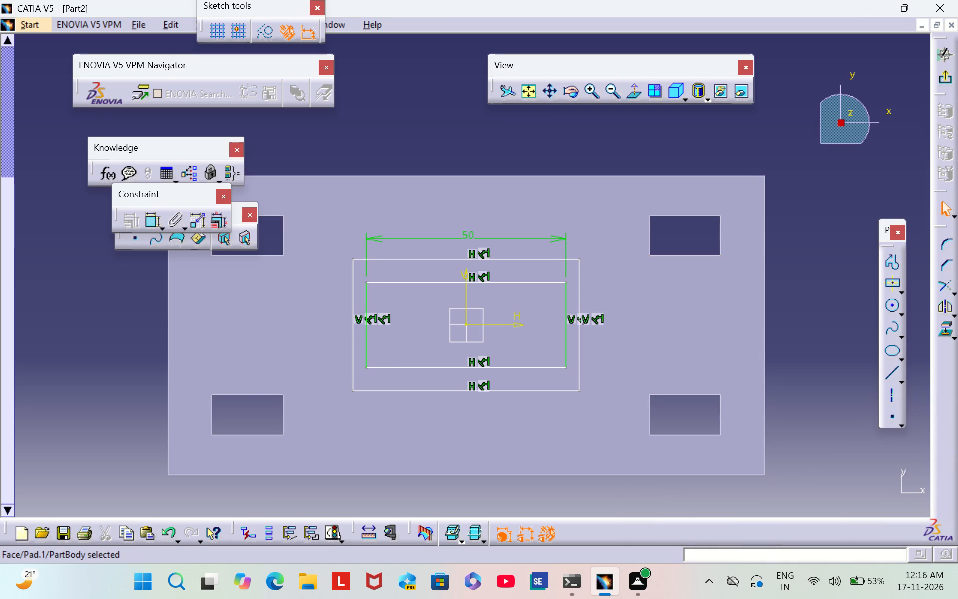
Dimension the outer centred rectangle's width and set it to 75 mm.
{"action": "left_click", "coordinate": [153, 222]}
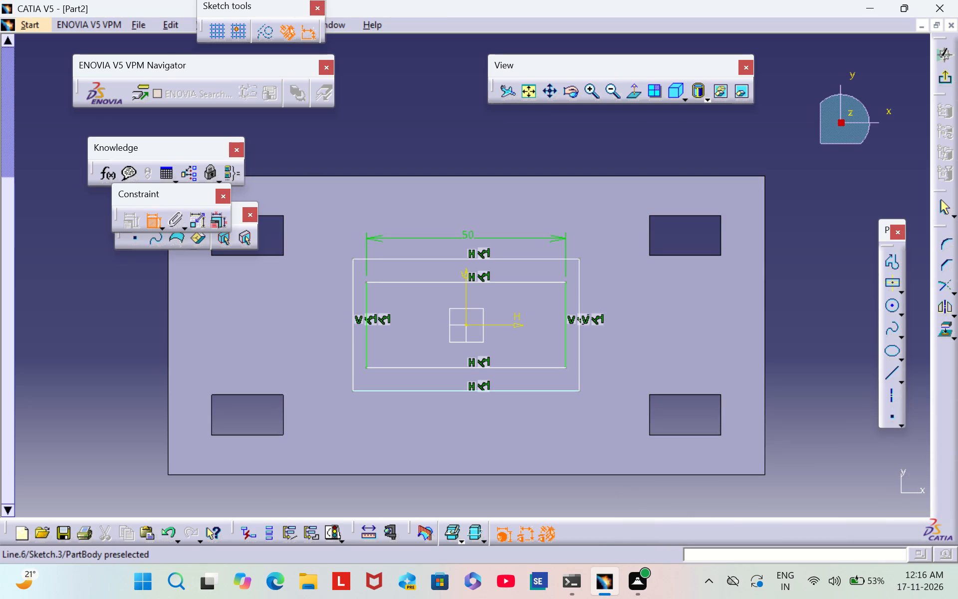
{"action": "left_click", "coordinate": [449, 391]}
{"action": "left_click", "coordinate": [468, 413]}
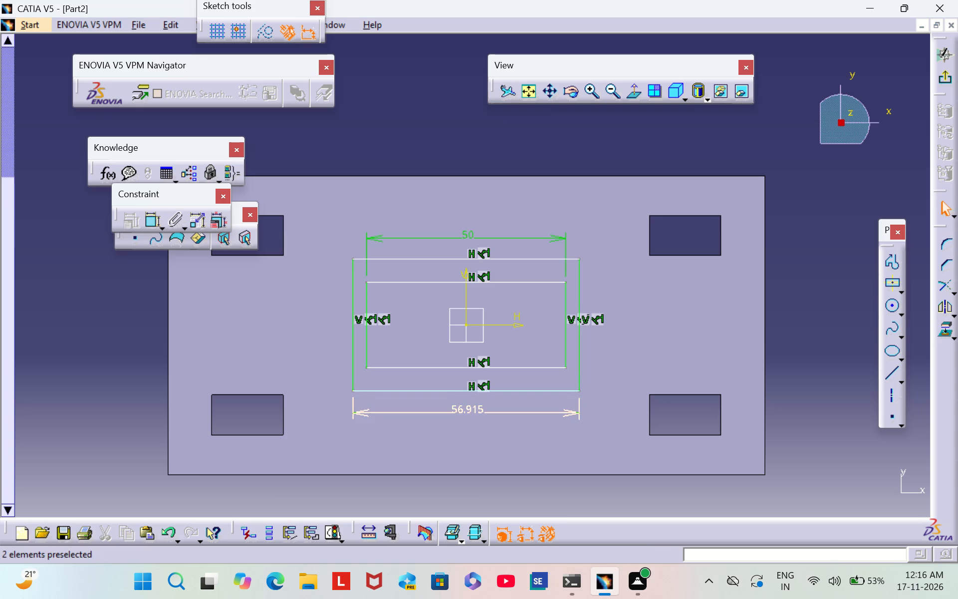
{"action": "double_click", "coordinate": [467, 413]}
{"action": "key", "text": "BackSpace"}
{"action": "type", "text": "75"}
{"action": "key", "text": "Return"}
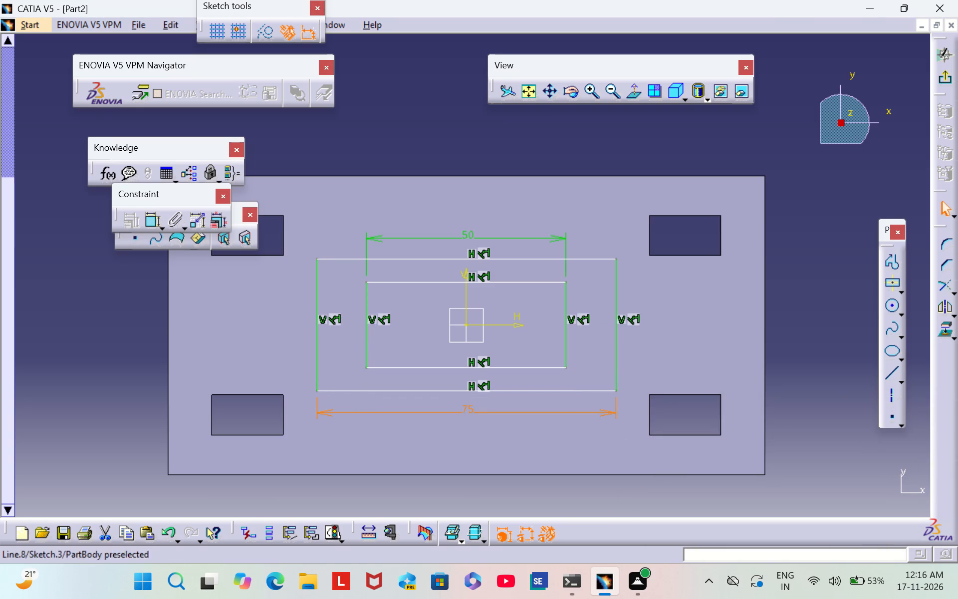
{"action": "left_click", "coordinate": [563, 221]}
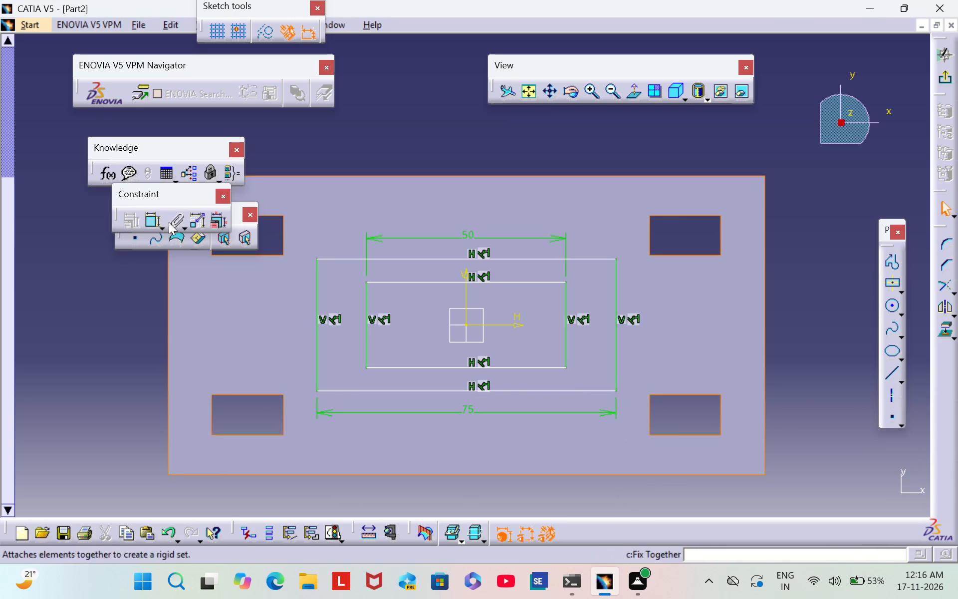
Dimension the inner centred rectangle's height and set it to 24 mm.
{"action": "left_click", "coordinate": [151, 222]}
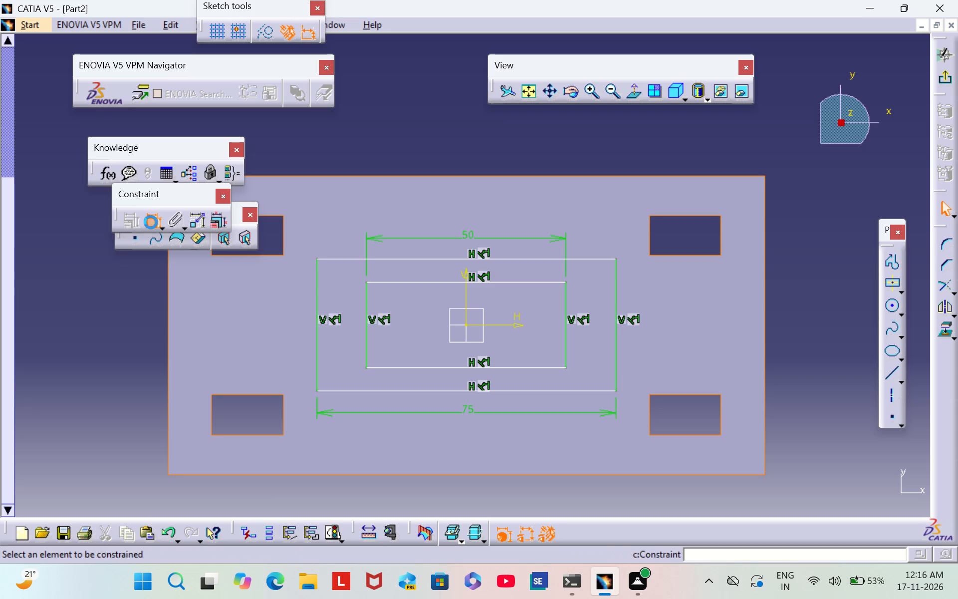
{"action": "left_click", "coordinate": [566, 342]}
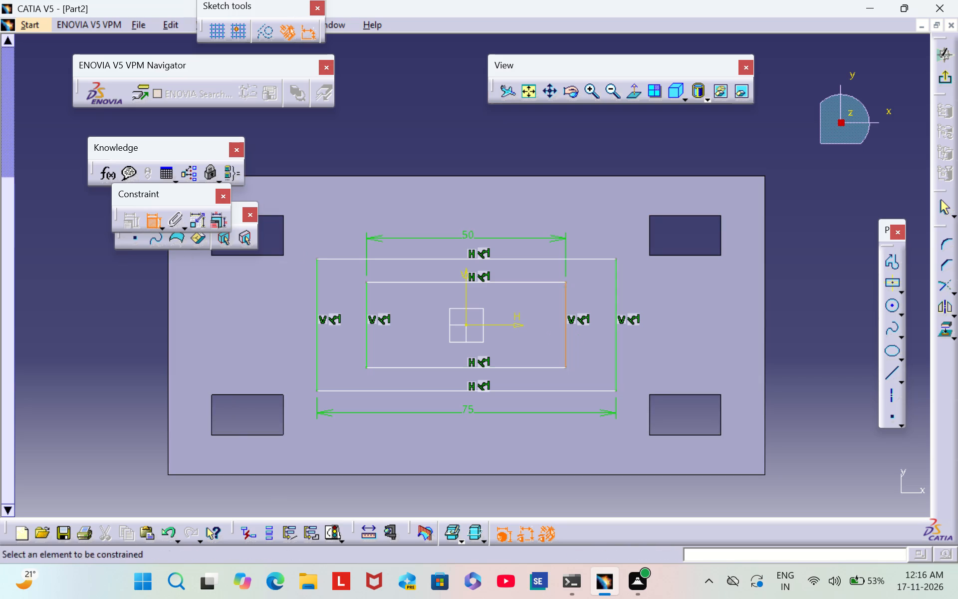
{"action": "left_click", "coordinate": [591, 330]}
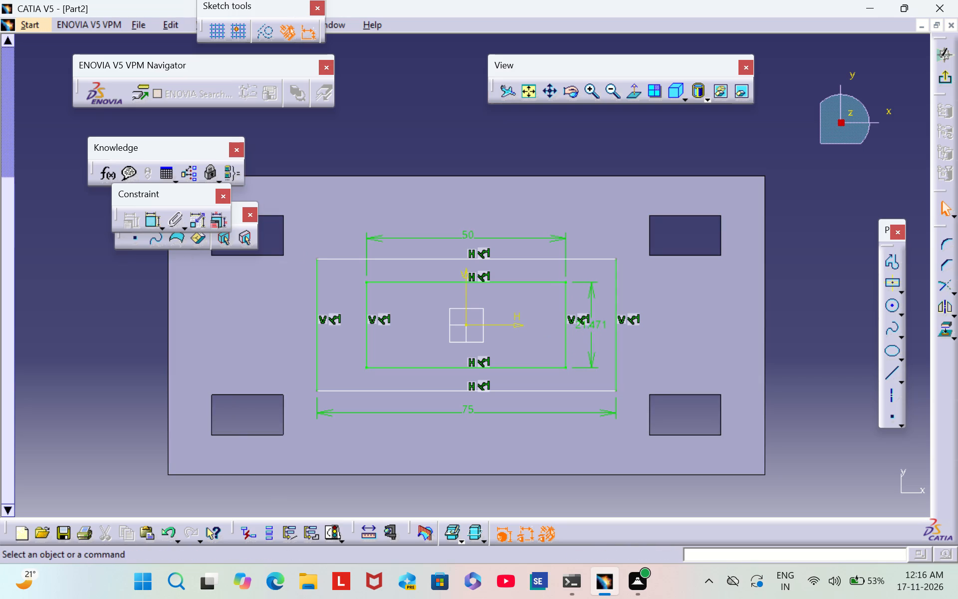
{"action": "double_click", "coordinate": [589, 324]}
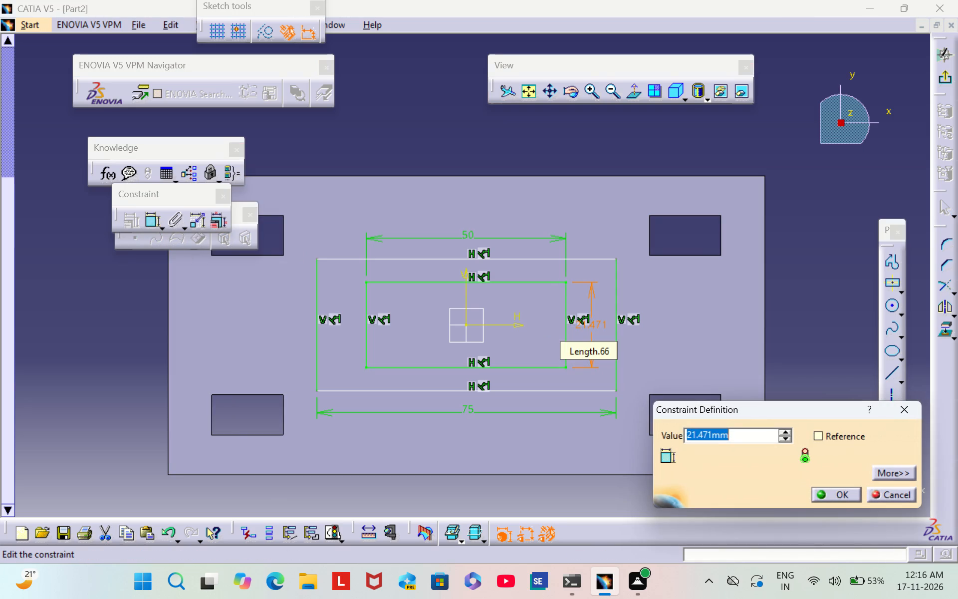
{"action": "key", "text": "BackSpace"}
{"action": "type", "text": "24"}
{"action": "key", "text": "Return"}
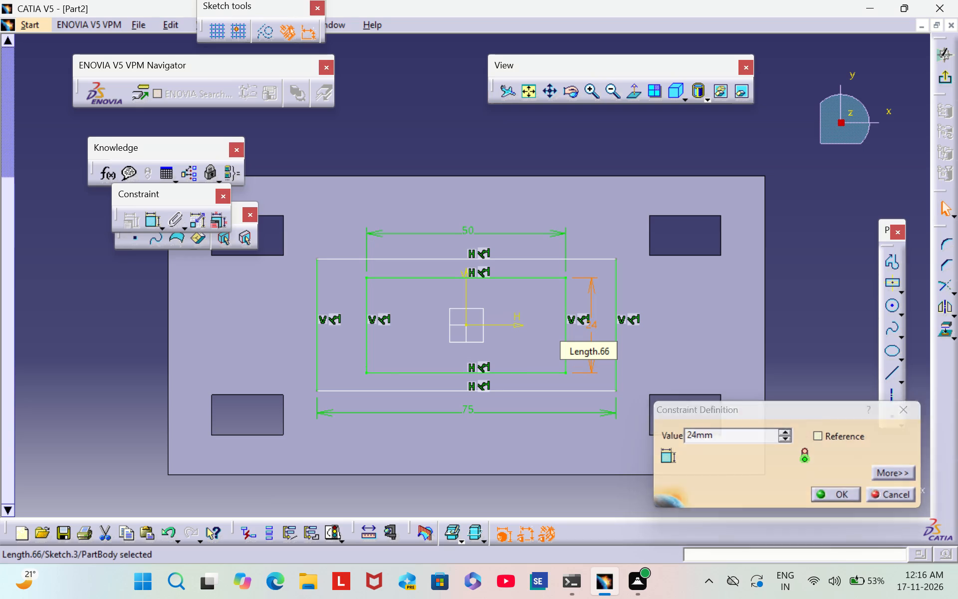
{"action": "left_click", "coordinate": [642, 333]}
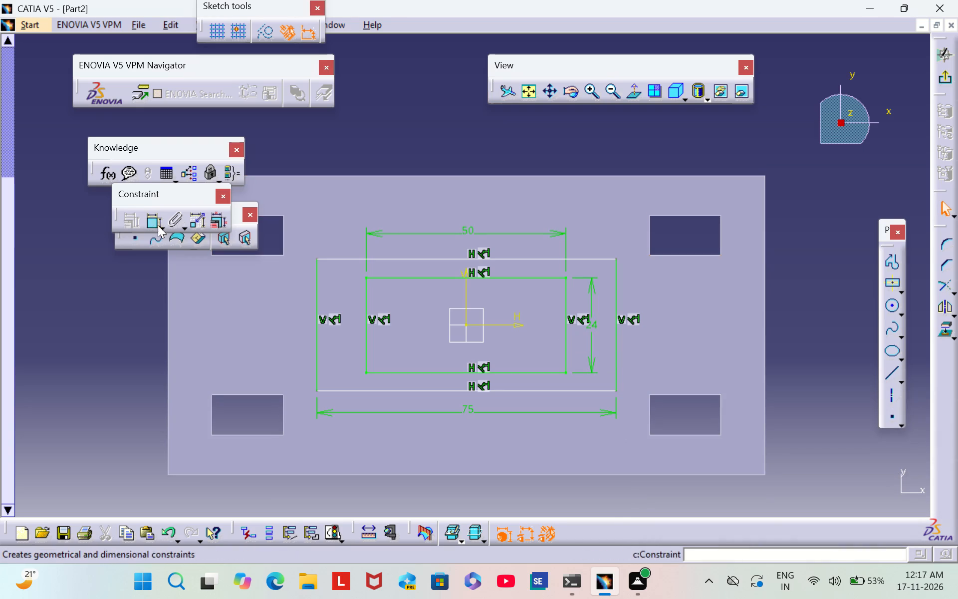
Dimension the outer centred rectangle's height and set it to 30 mm.
{"action": "left_click", "coordinate": [151, 222]}
{"action": "left_click", "coordinate": [617, 351]}
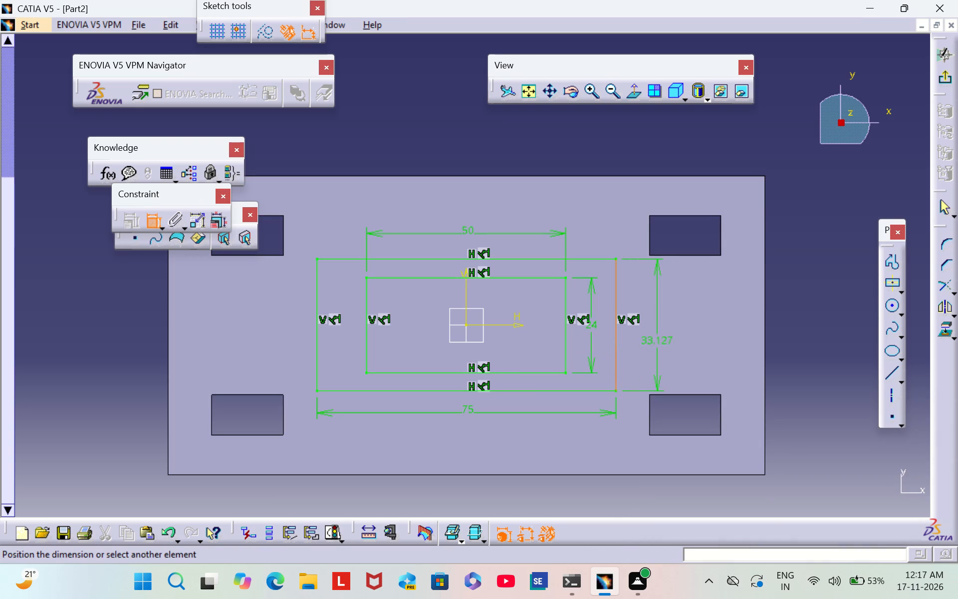
{"action": "left_click", "coordinate": [664, 335]}
{"action": "double_click", "coordinate": [668, 331]}
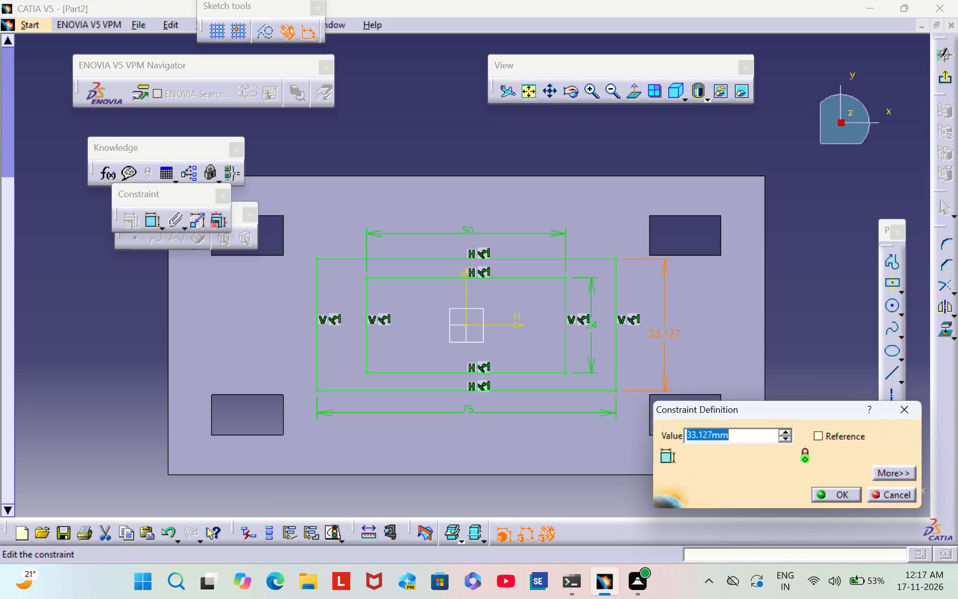
{"action": "key", "text": "BackSpace"}
{"action": "key", "text": "3"}
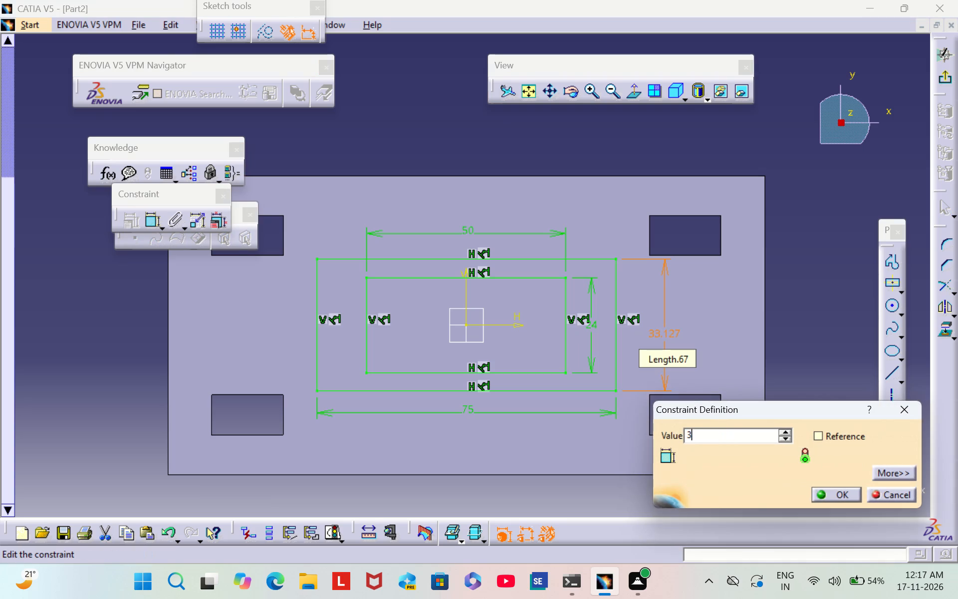
{"action": "key", "text": "0"}
{"action": "key", "text": "Return"}
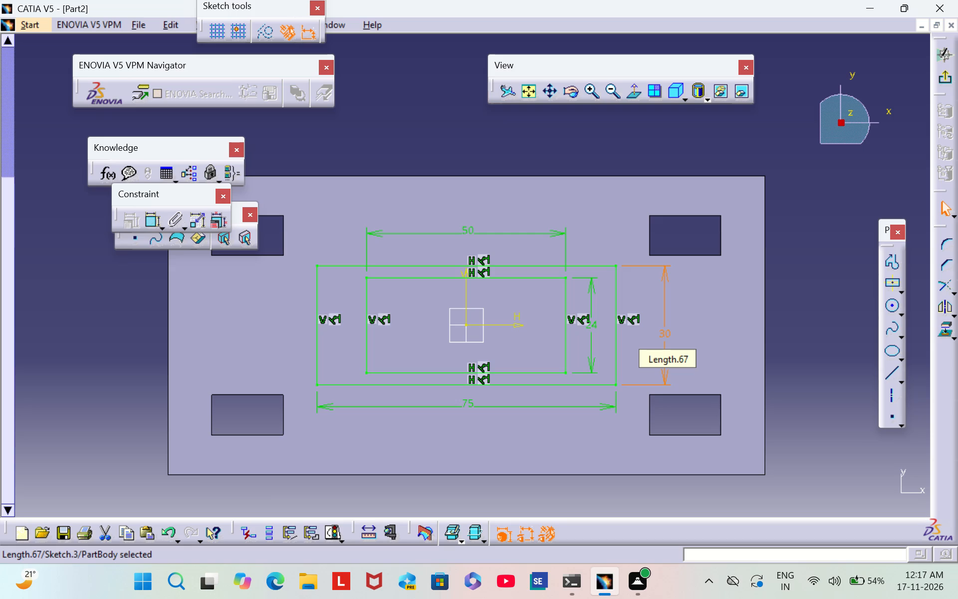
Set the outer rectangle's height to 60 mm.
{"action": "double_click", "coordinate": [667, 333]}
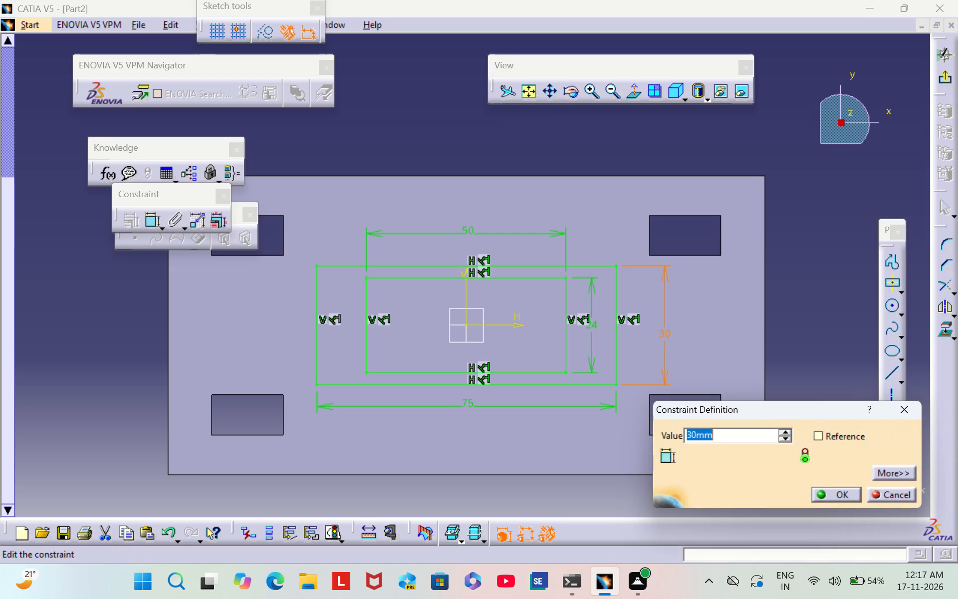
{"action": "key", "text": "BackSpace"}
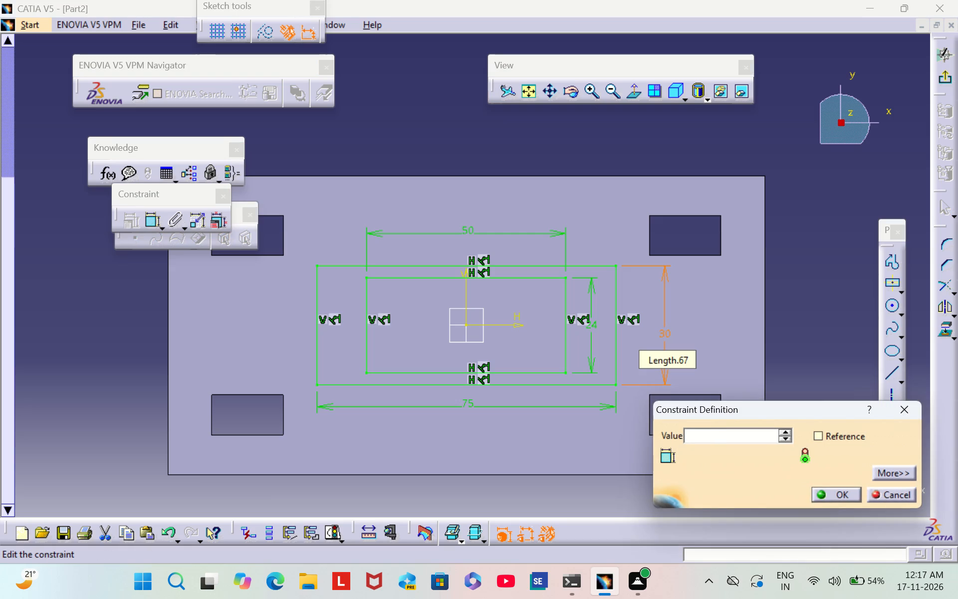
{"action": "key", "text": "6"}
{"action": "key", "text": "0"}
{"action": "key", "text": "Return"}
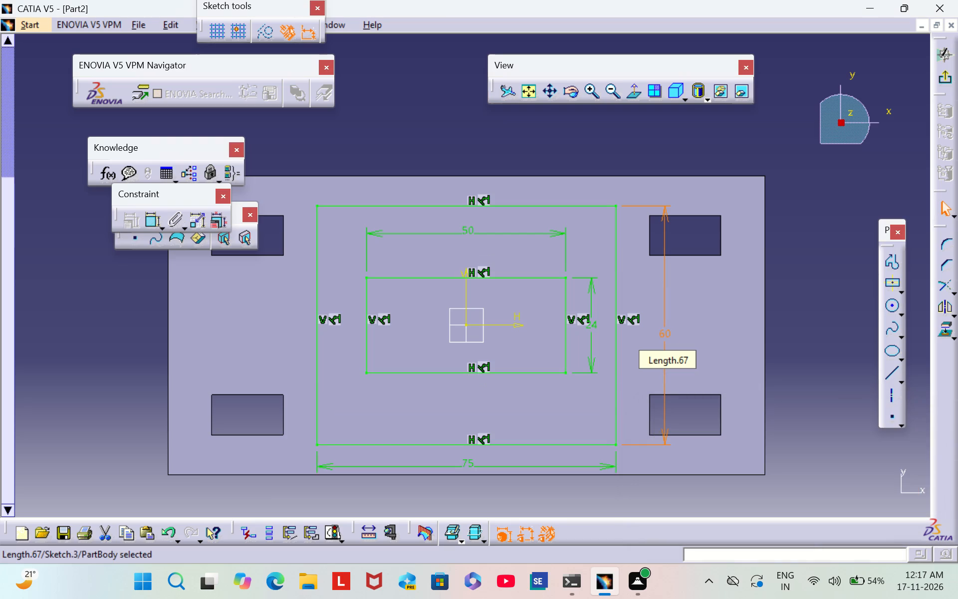
Set the outer rectangle's height to 50 mm.
{"action": "double_click", "coordinate": [667, 334]}
{"action": "key", "text": "BackSpace"}
{"action": "key", "text": "5"}
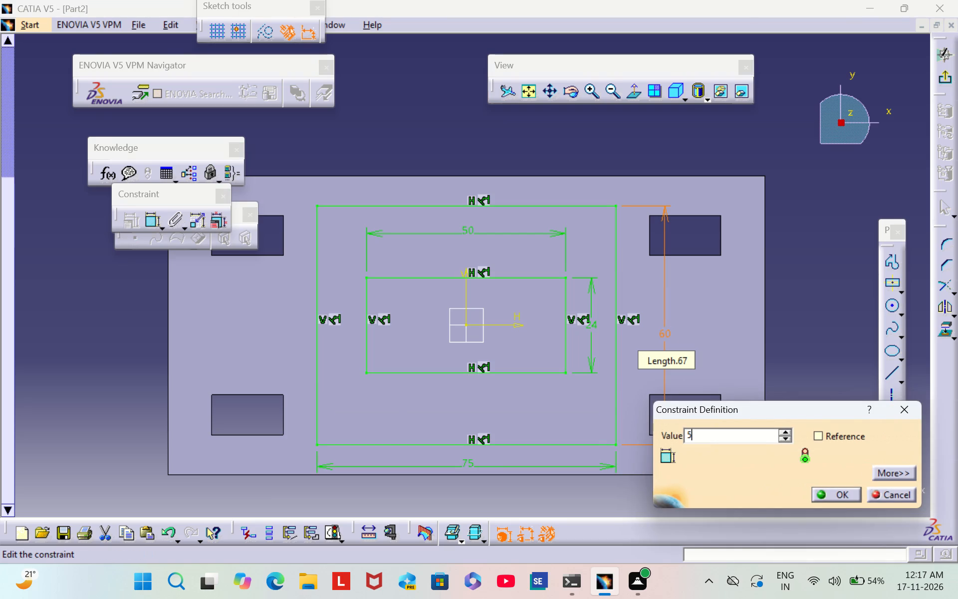
{"action": "key", "text": "0"}
{"action": "key", "text": "Return"}
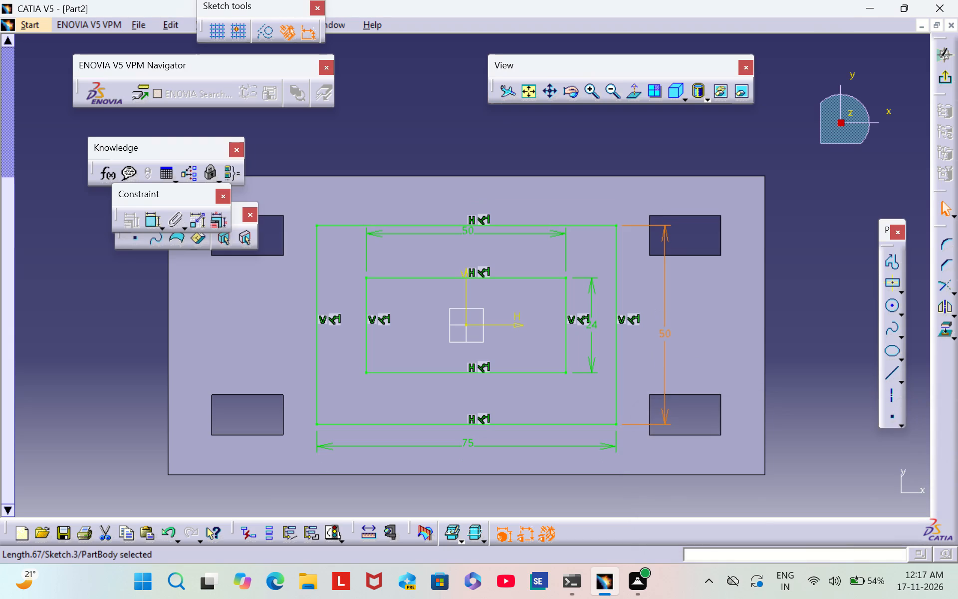
{"action": "left_click", "coordinate": [699, 317]}
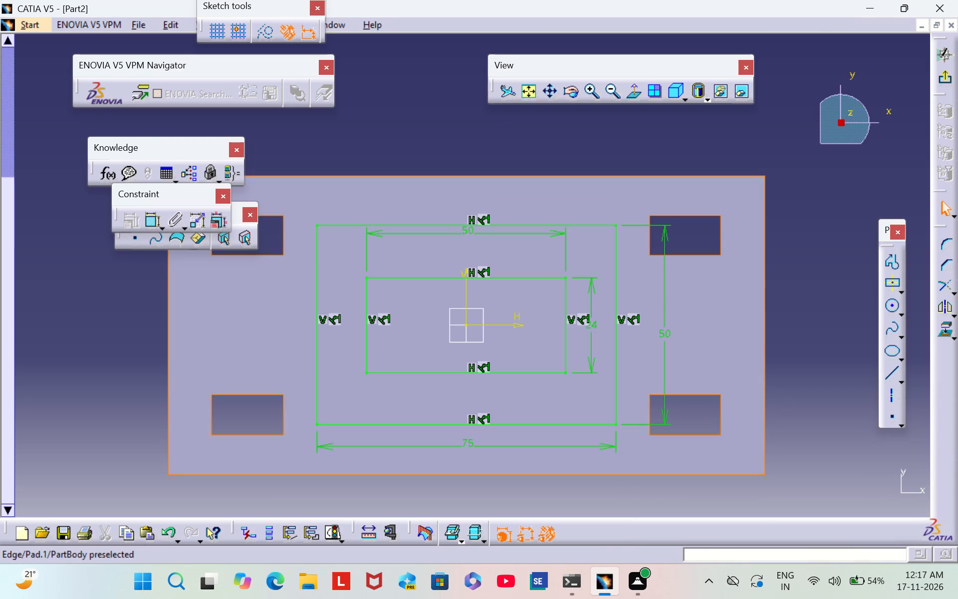
Exit the sketch and pad the two-rectangle profile 25 mm upward from the block's top face.
{"action": "left_click", "coordinate": [947, 79]}
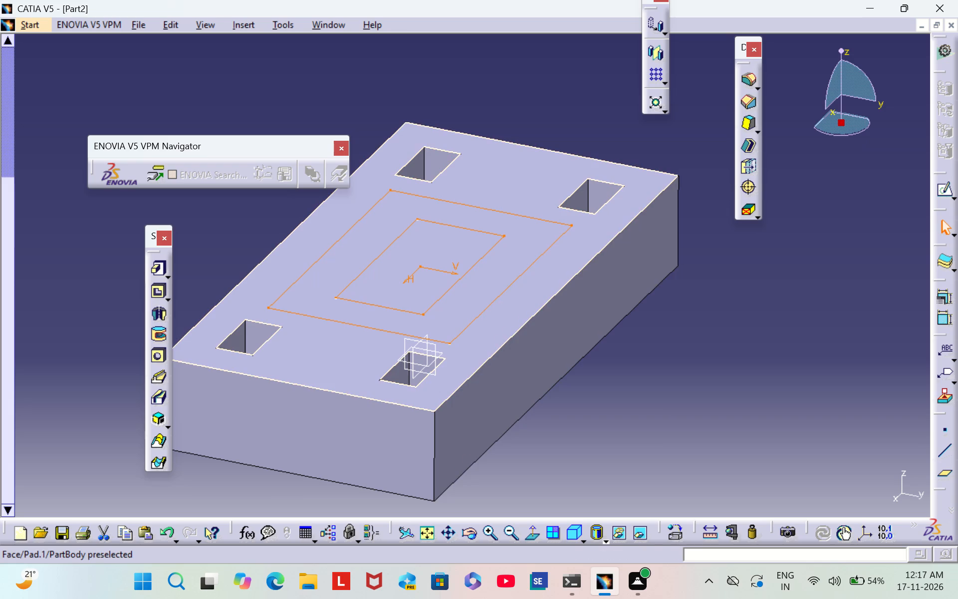
{"action": "left_click", "coordinate": [159, 268]}
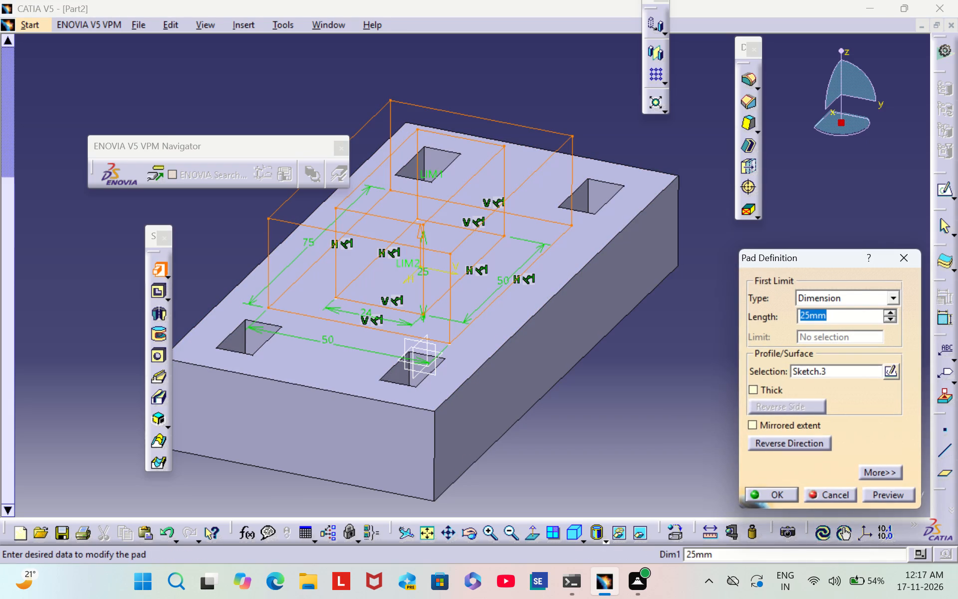
{"action": "left_click", "coordinate": [777, 491]}
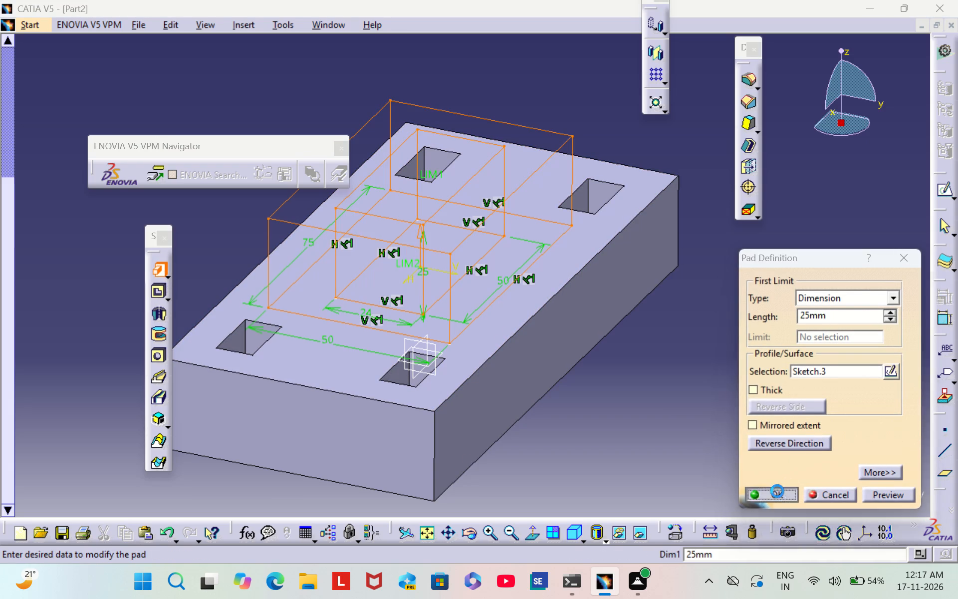
{"action": "left_click", "coordinate": [705, 345]}
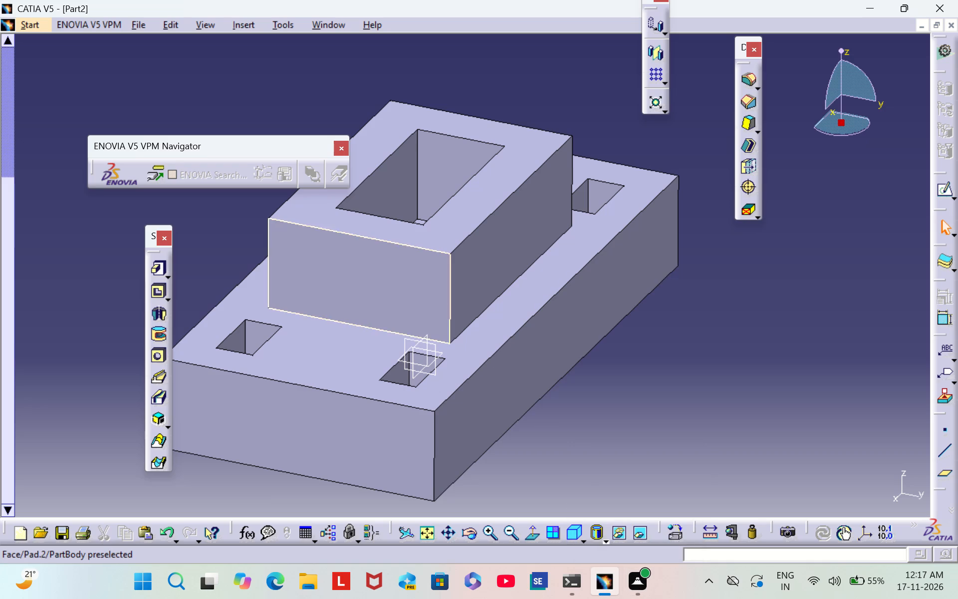
Examine the block, its corner pockets and the hollow raised boss from several angles.
{"action": "scroll", "coordinate": [203, 229], "scroll_direction": "down", "scroll_amount": 2}
{"action": "middle_click_drag", "start_coordinate": [205, 228], "coordinate": [422, 362]}
{"action": "right_click_drag", "start_coordinate": [205, 228], "coordinate": [422, 362]}
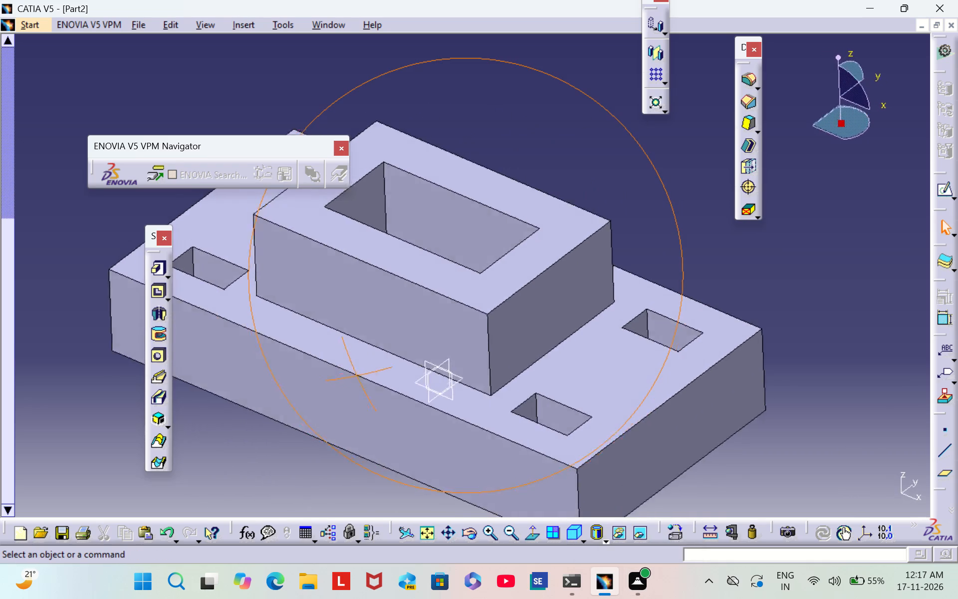
{"action": "middle_click_drag", "start_coordinate": [422, 362], "coordinate": [509, 377]}
{"action": "right_click_drag", "start_coordinate": [422, 362], "coordinate": [509, 377]}
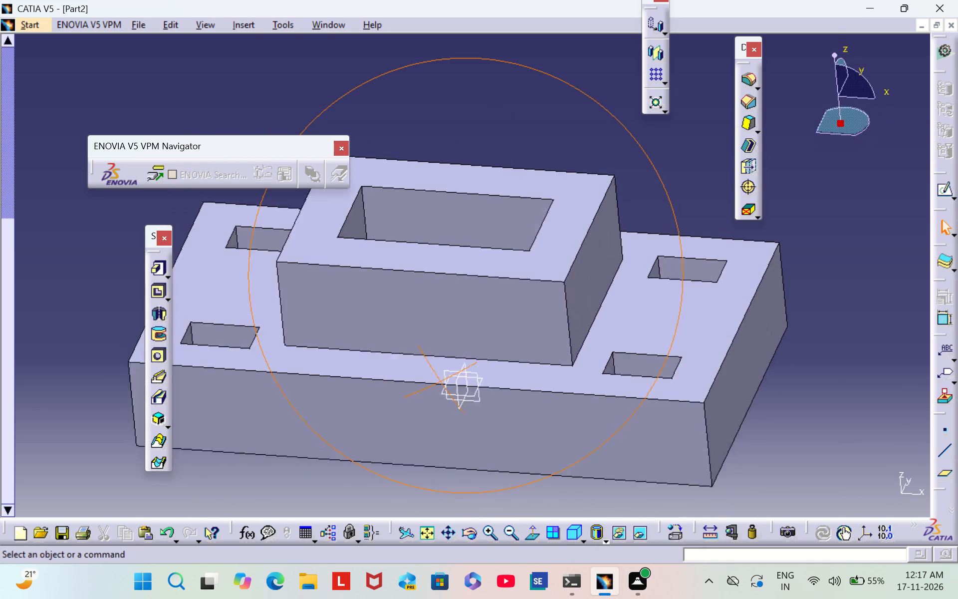
{"action": "right_click_drag", "start_coordinate": [509, 377], "coordinate": [510, 383]}
{"action": "middle_click_drag", "start_coordinate": [509, 377], "coordinate": [510, 383]}
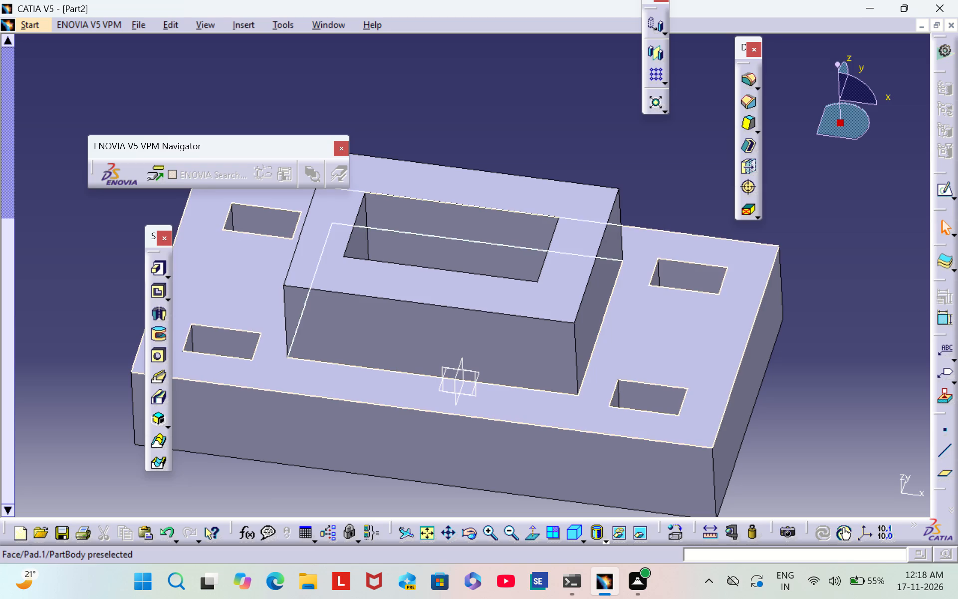
{"action": "middle_click_drag", "start_coordinate": [791, 360], "coordinate": [731, 341]}
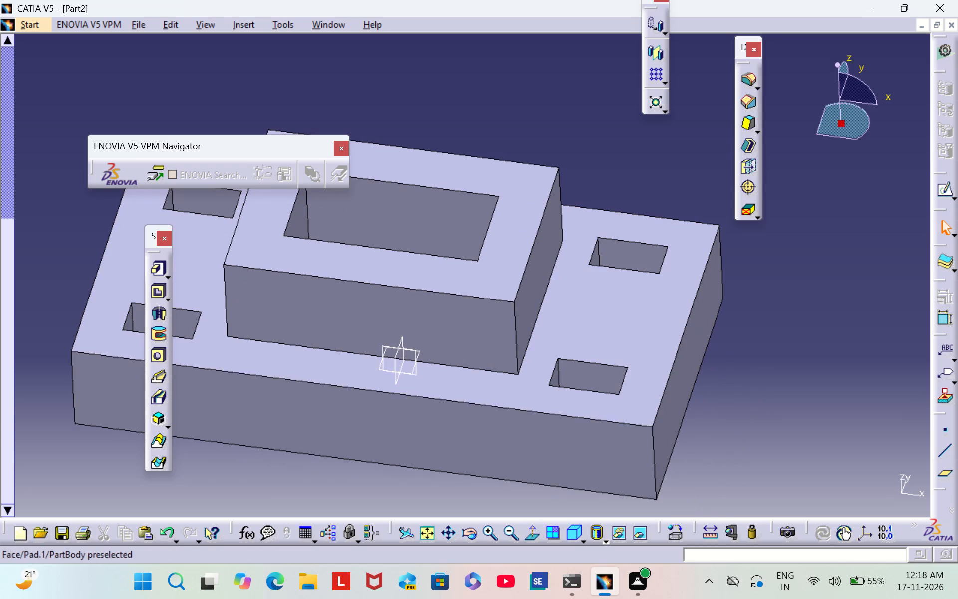
{"action": "scroll", "coordinate": [381, 461], "scroll_direction": "down", "scroll_amount": 2}
{"action": "middle_click_drag", "start_coordinate": [381, 461], "coordinate": [420, 391]}
{"action": "right_click_drag", "start_coordinate": [381, 461], "coordinate": [420, 391]}
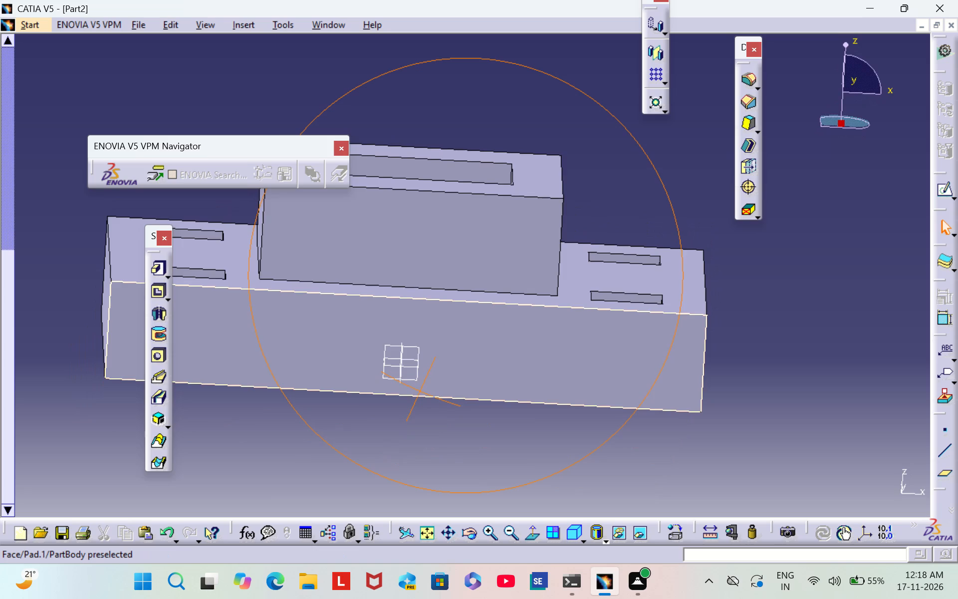
{"action": "middle_click_drag", "start_coordinate": [420, 391], "coordinate": [407, 401]}
{"action": "right_click_drag", "start_coordinate": [420, 391], "coordinate": [407, 401]}
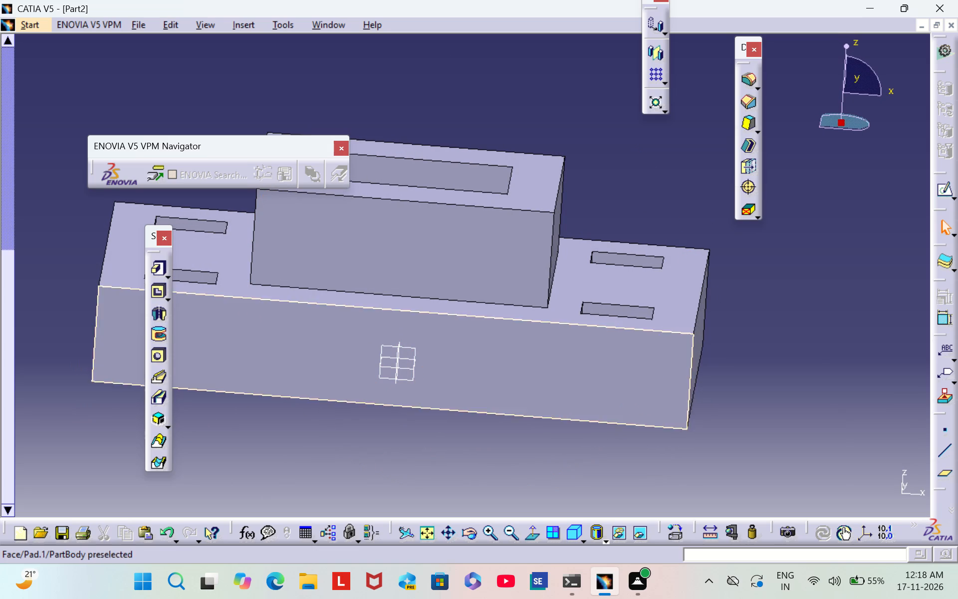
{"action": "left_click", "coordinate": [410, 374]}
{"action": "left_click", "coordinate": [355, 441]}
{"action": "scroll", "coordinate": [450, 358], "scroll_direction": "down", "scroll_amount": 1}
{"action": "middle_click_drag", "start_coordinate": [450, 358], "coordinate": [445, 408]}
{"action": "right_click_drag", "start_coordinate": [450, 360], "coordinate": [445, 408]}
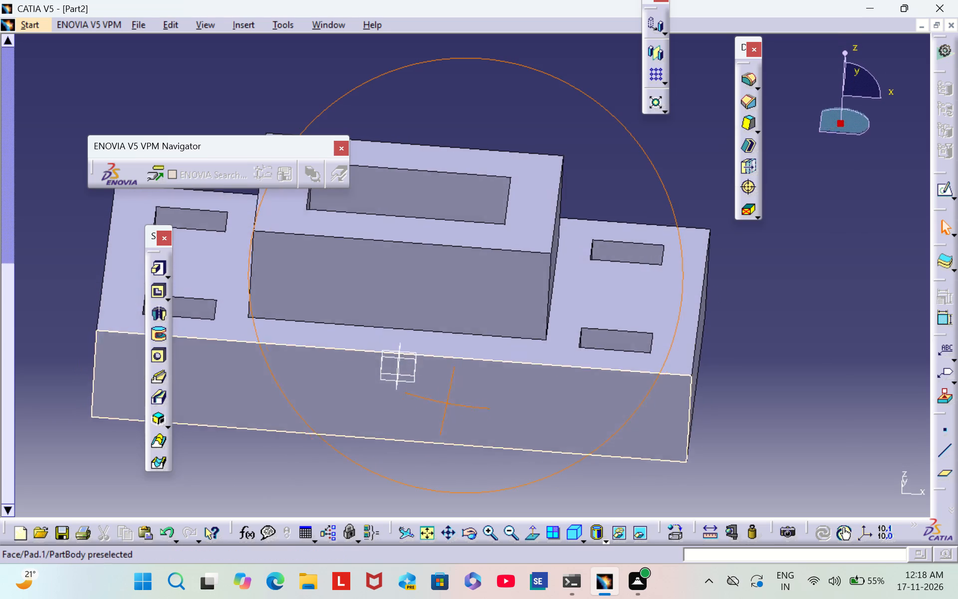
{"action": "right_click_drag", "start_coordinate": [445, 408], "coordinate": [445, 410]}
{"action": "middle_click_drag", "start_coordinate": [445, 408], "coordinate": [445, 410]}
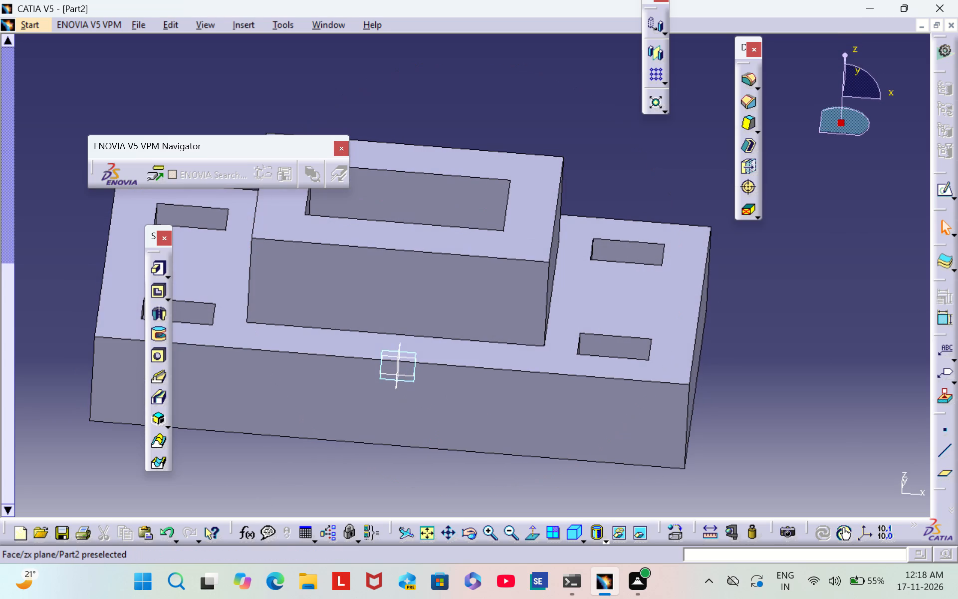
Open a new sketch on the zx plane through the middle of the block.
{"action": "middle_click_drag", "start_coordinate": [325, 476], "coordinate": [356, 413]}
{"action": "scroll", "coordinate": [325, 476], "scroll_direction": "down", "scroll_amount": 1}
{"action": "right_click_drag", "start_coordinate": [325, 476], "coordinate": [356, 413]}
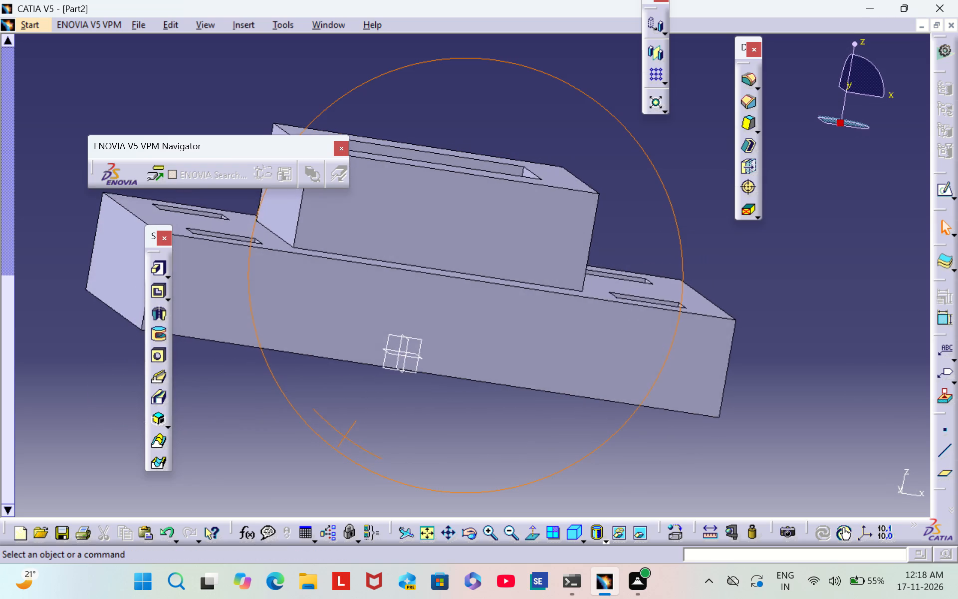
{"action": "right_click_drag", "start_coordinate": [356, 413], "coordinate": [340, 415]}
{"action": "middle_click_drag", "start_coordinate": [356, 413], "coordinate": [340, 416]}
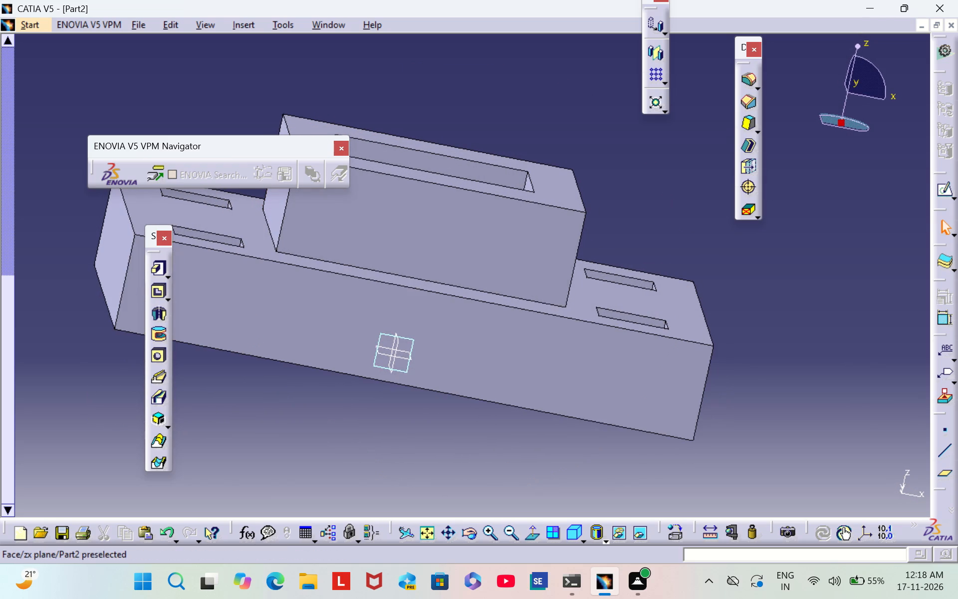
{"action": "left_click", "coordinate": [412, 342]}
{"action": "left_click", "coordinate": [942, 198]}
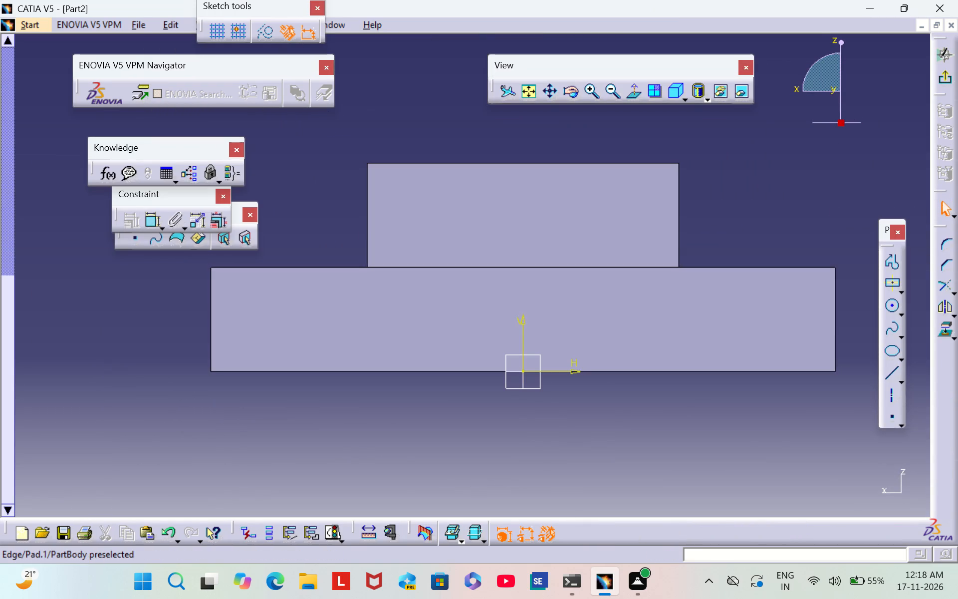
Draw a closed right-triangle profile beside the boss above the block, about 21 mm high and 36 mm long.
{"action": "middle_click_drag", "start_coordinate": [680, 431], "coordinate": [548, 431]}
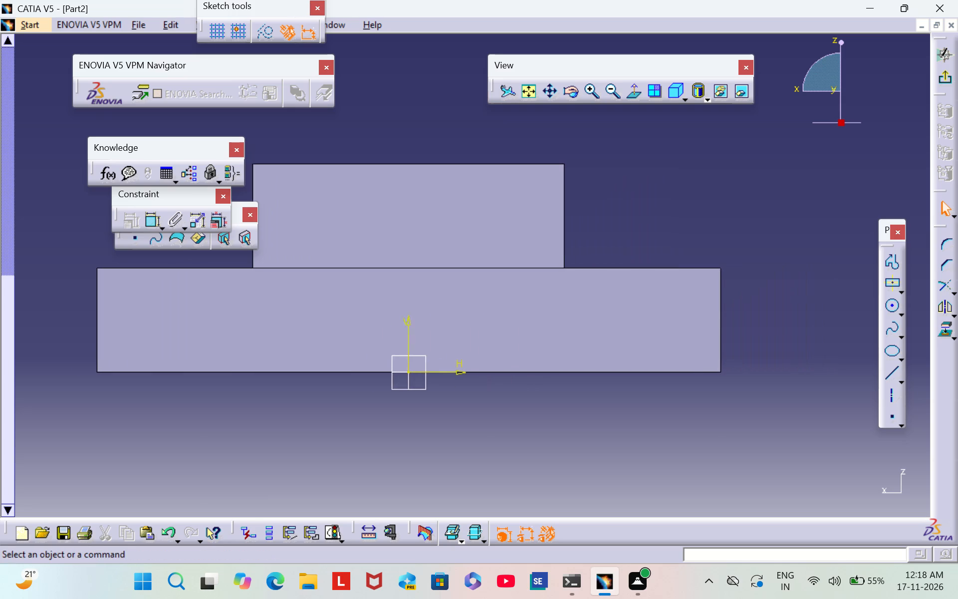
{"action": "middle_click_drag", "start_coordinate": [548, 431], "coordinate": [532, 431]}
{"action": "middle_click_drag", "start_coordinate": [647, 229], "coordinate": [610, 275]}
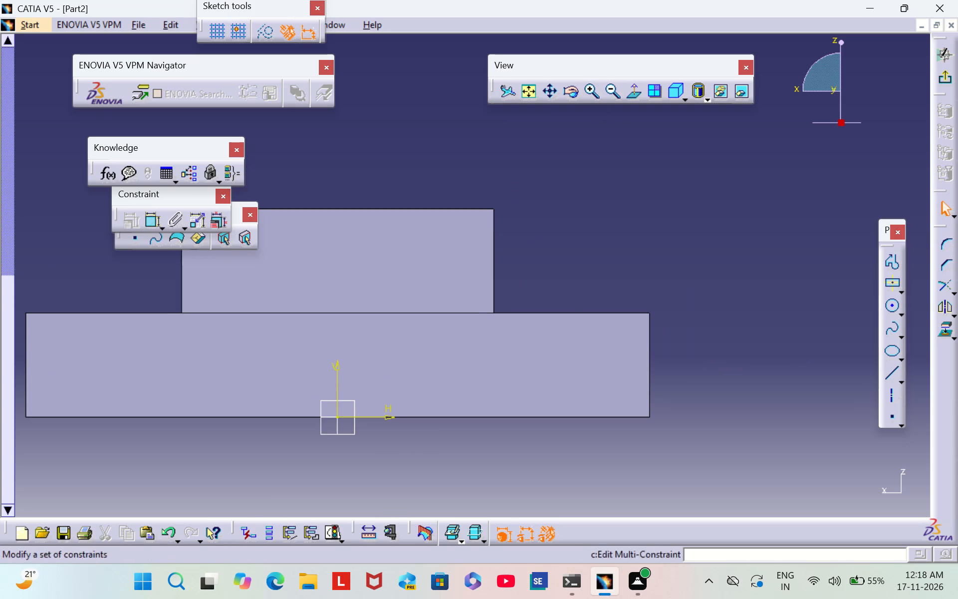
{"action": "left_click", "coordinate": [888, 264]}
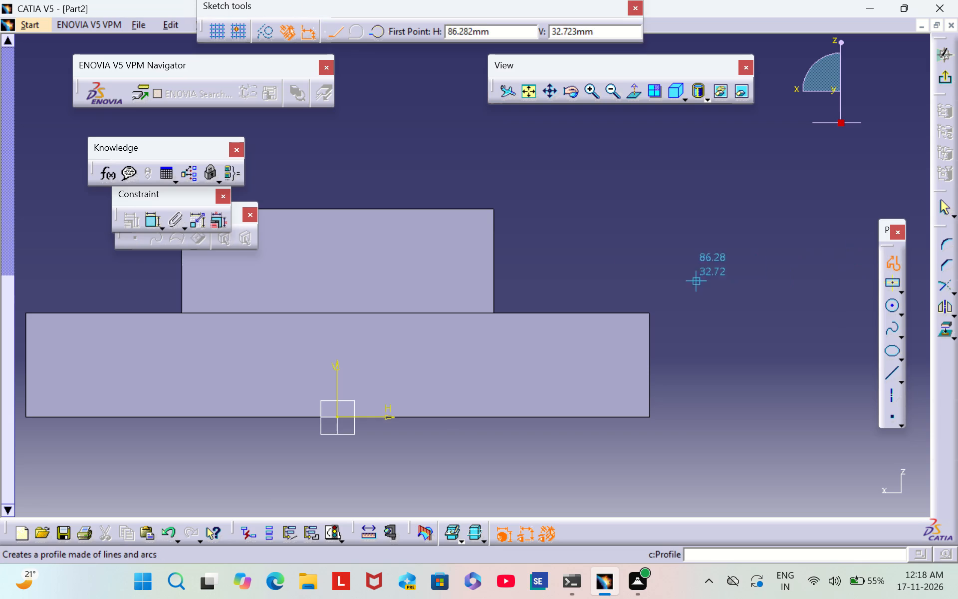
{"action": "left_click", "coordinate": [498, 213]}
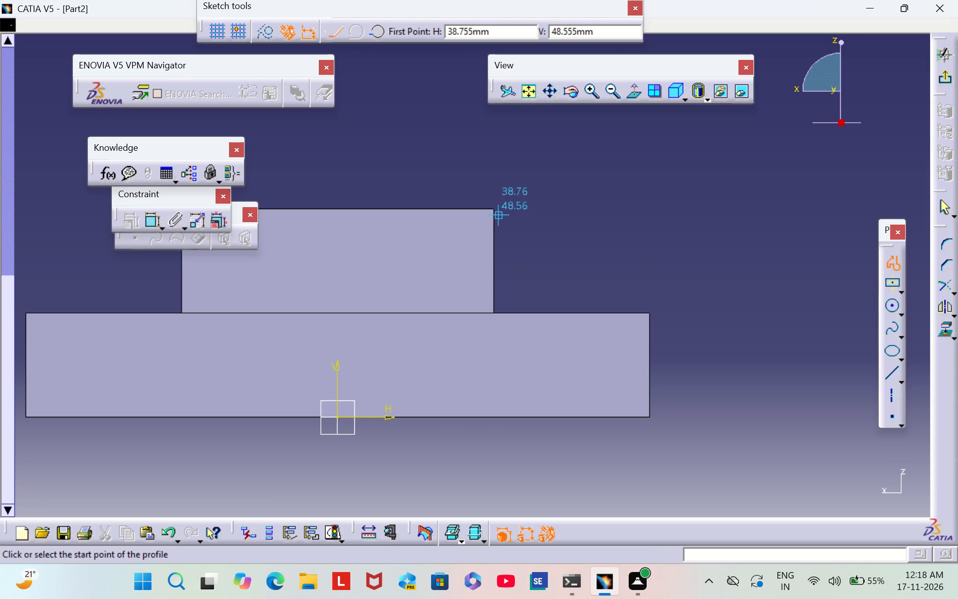
{"action": "left_click", "coordinate": [498, 302]}
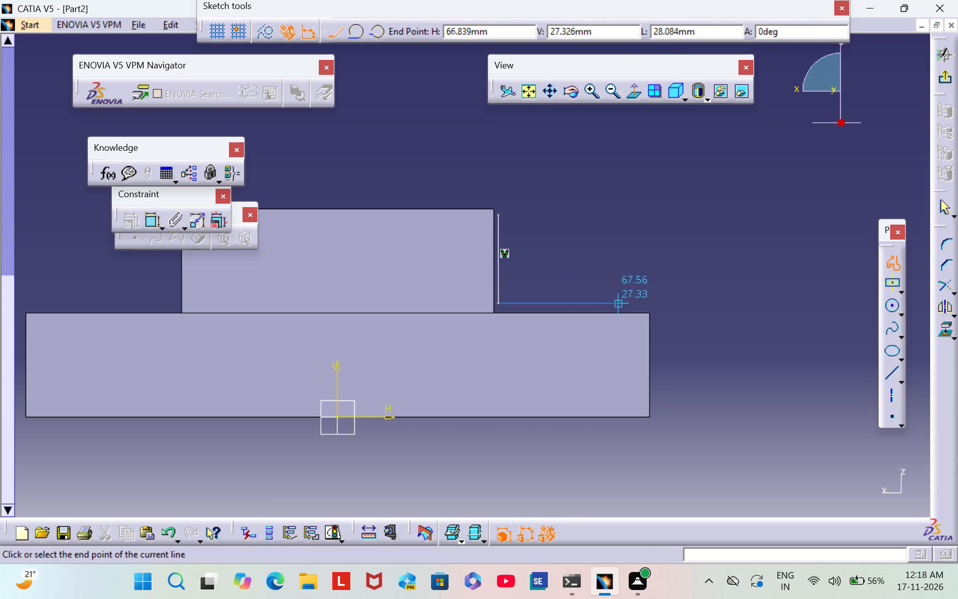
{"action": "left_click", "coordinate": [648, 302]}
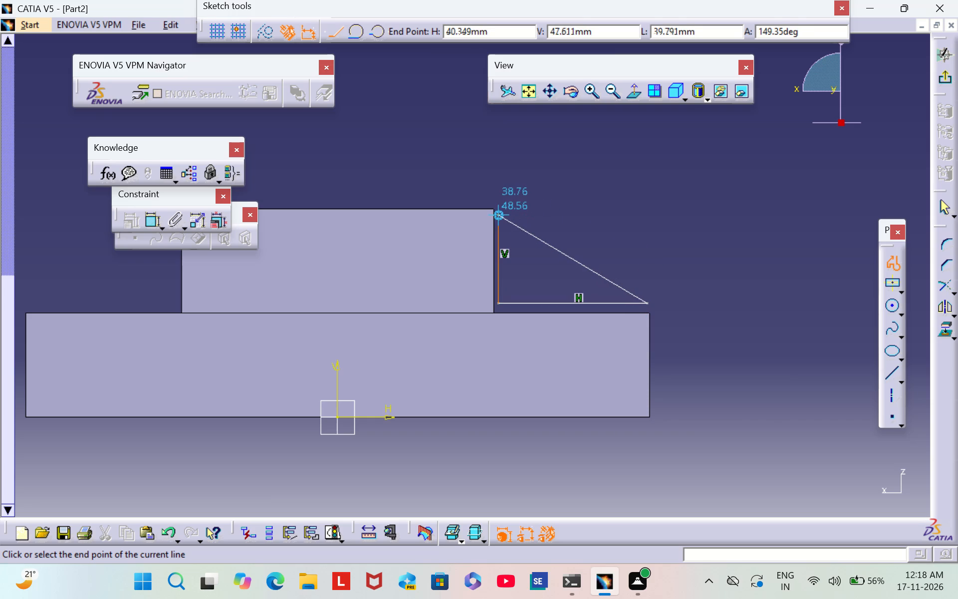
{"action": "left_click", "coordinate": [498, 216]}
{"action": "left_click", "coordinate": [522, 186]}
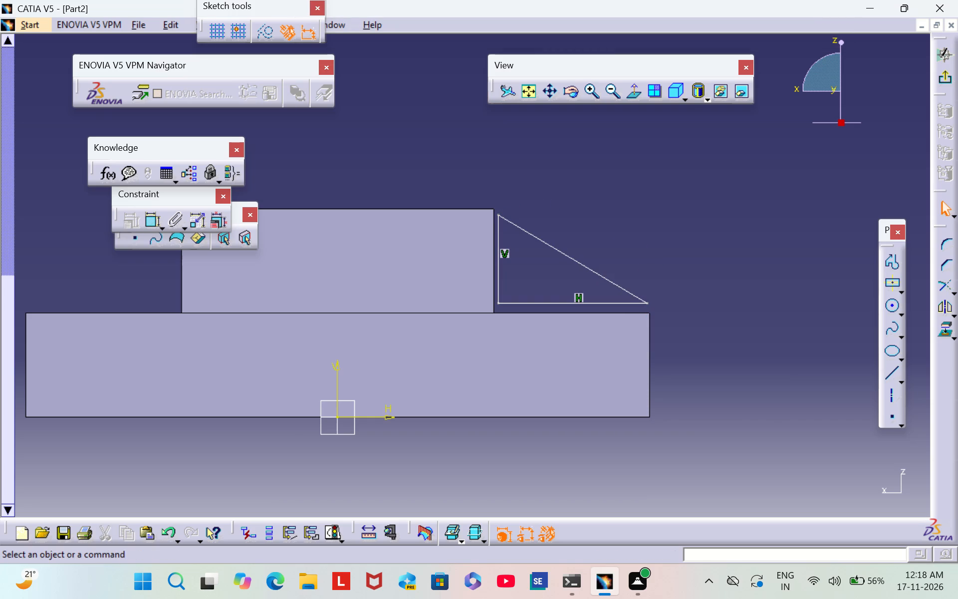
Make the triangle's top vertex coincident with the boss's upper corner and its outer vertex with the block's top corner, and exit the sketch.
{"action": "double_click", "coordinate": [150, 218]}
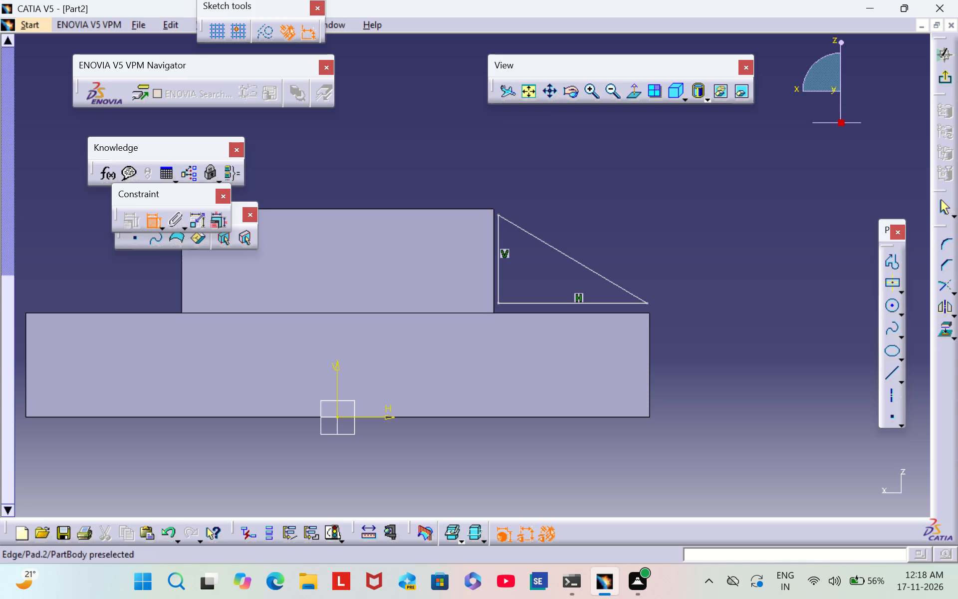
{"action": "left_click", "coordinate": [494, 208]}
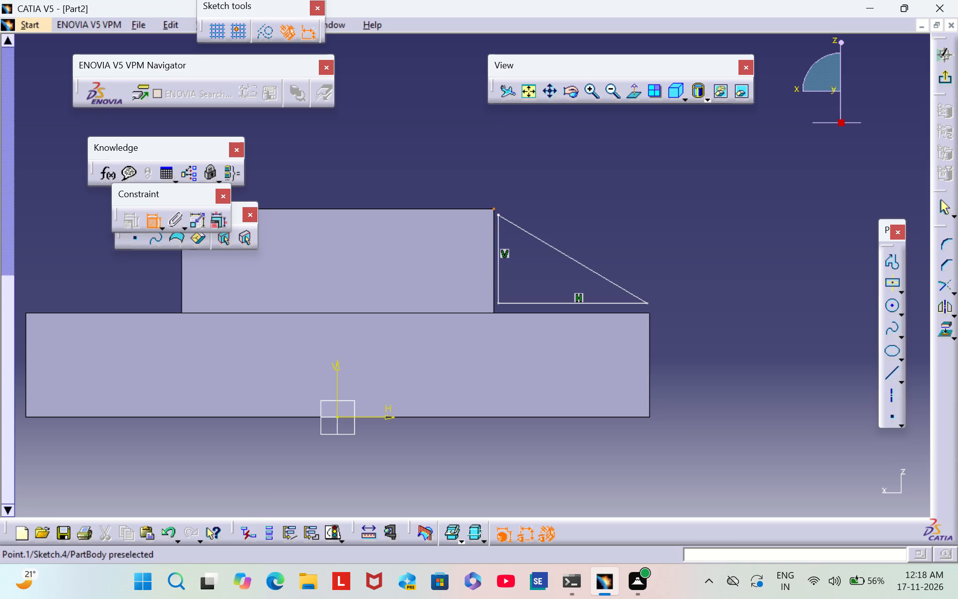
{"action": "left_click", "coordinate": [498, 214]}
{"action": "right_click", "coordinate": [496, 210]}
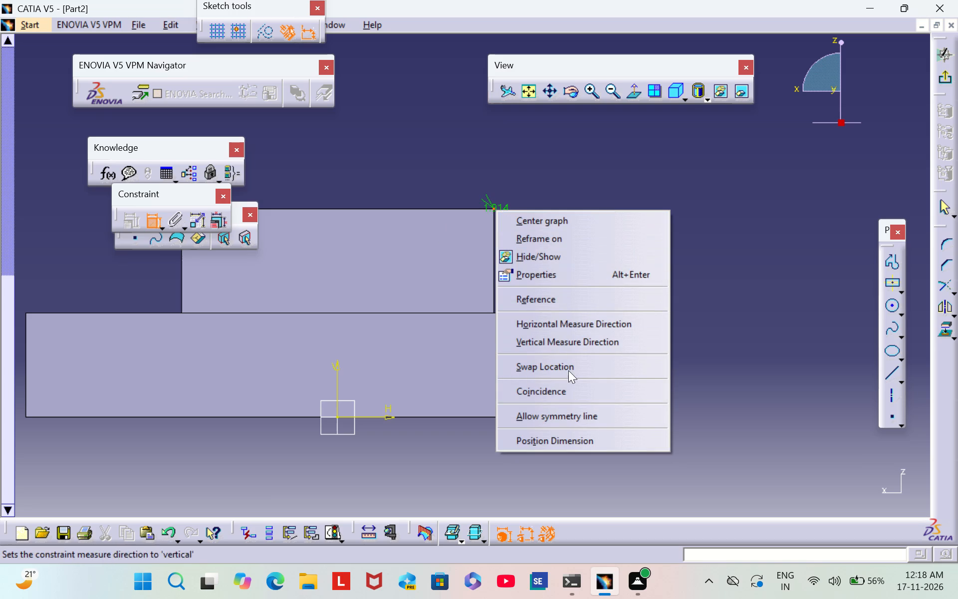
{"action": "left_click", "coordinate": [569, 390]}
{"action": "left_click", "coordinate": [643, 296]}
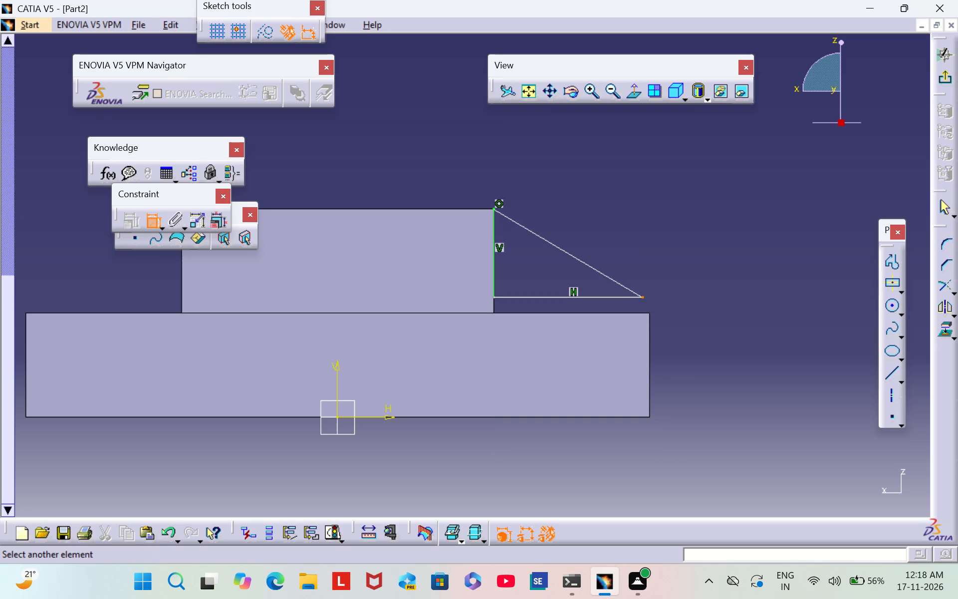
{"action": "left_click", "coordinate": [649, 311]}
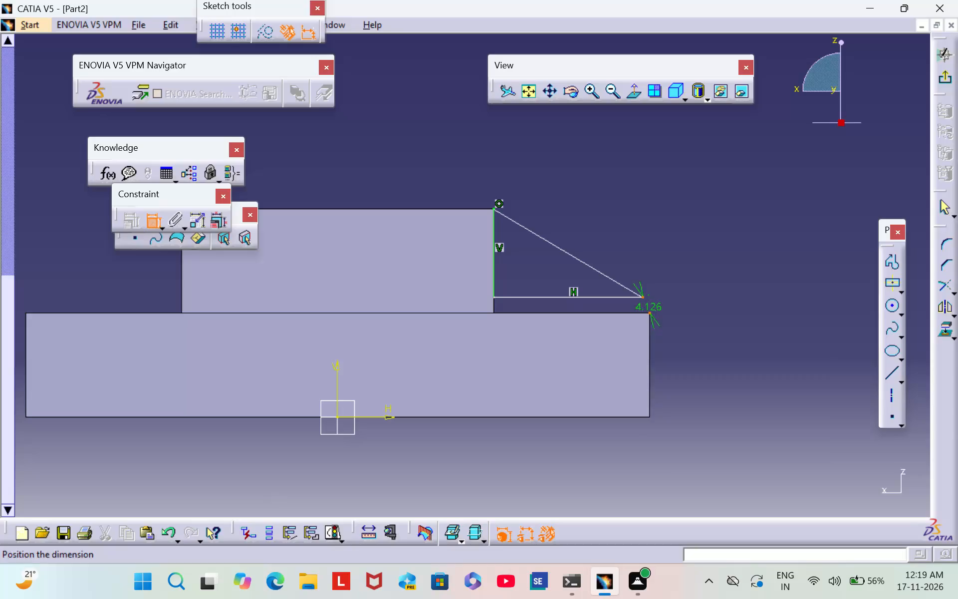
{"action": "right_click", "coordinate": [649, 307]}
{"action": "left_click", "coordinate": [719, 414]}
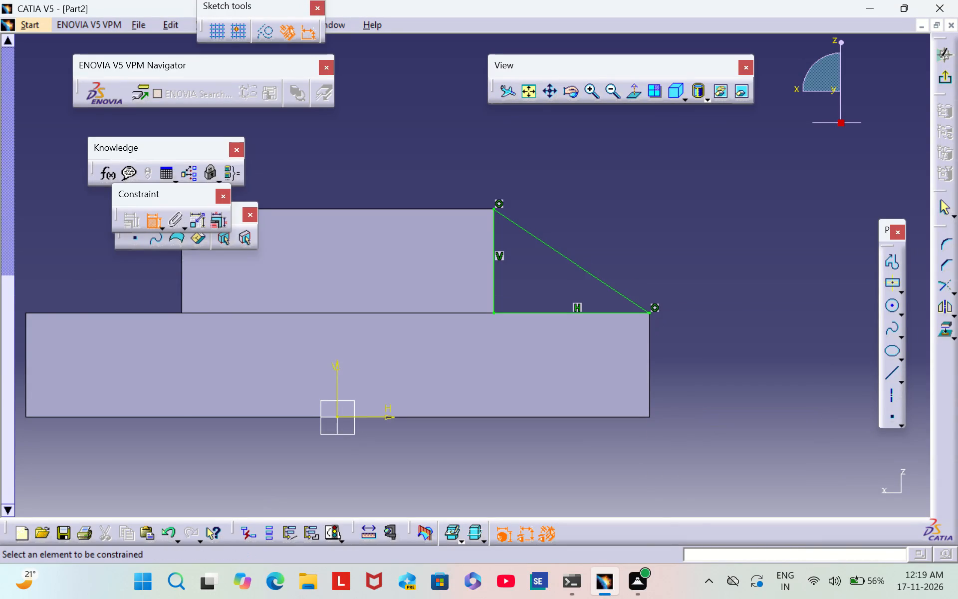
{"action": "left_click", "coordinate": [943, 82]}
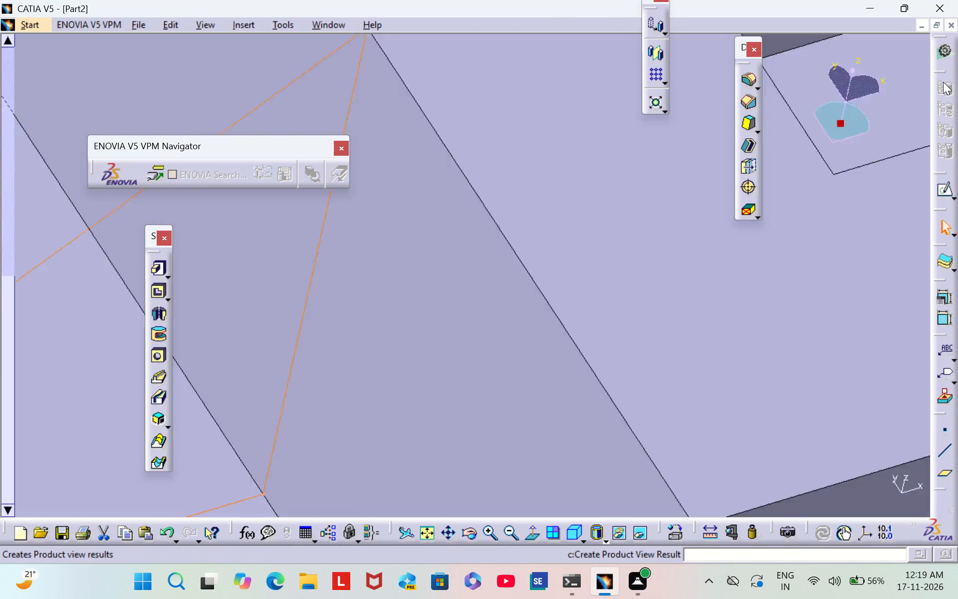
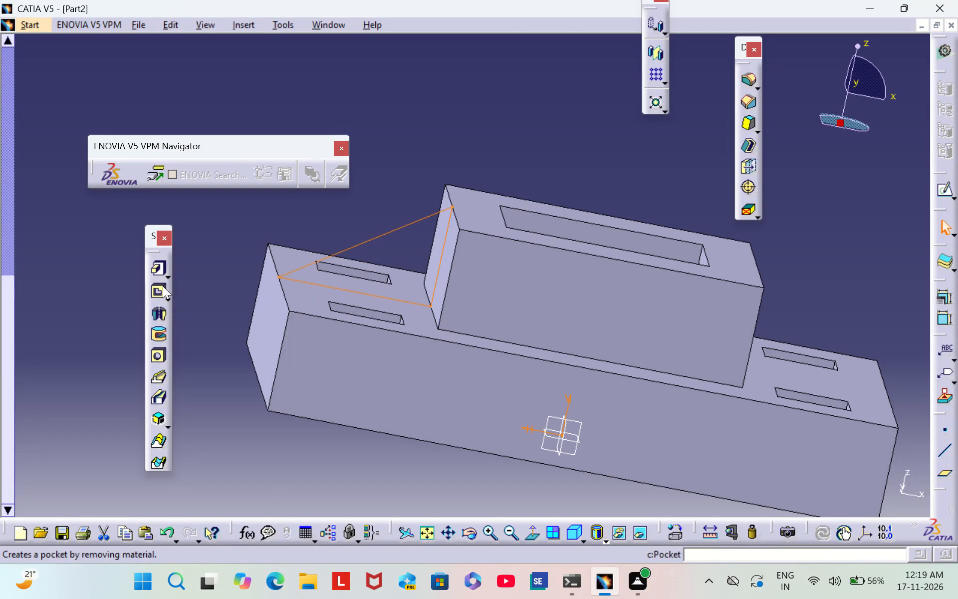
Pad the triangular profile beside the boss with a length of 5 mm and mirrored extent to form the first rib.
{"action": "left_click", "coordinate": [159, 271]}
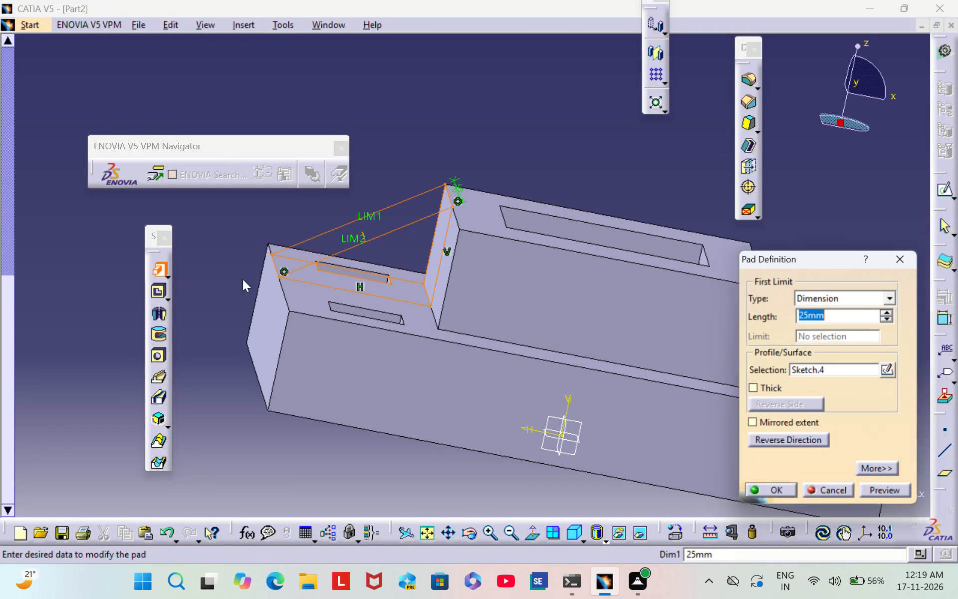
{"action": "left_click", "coordinate": [773, 424]}
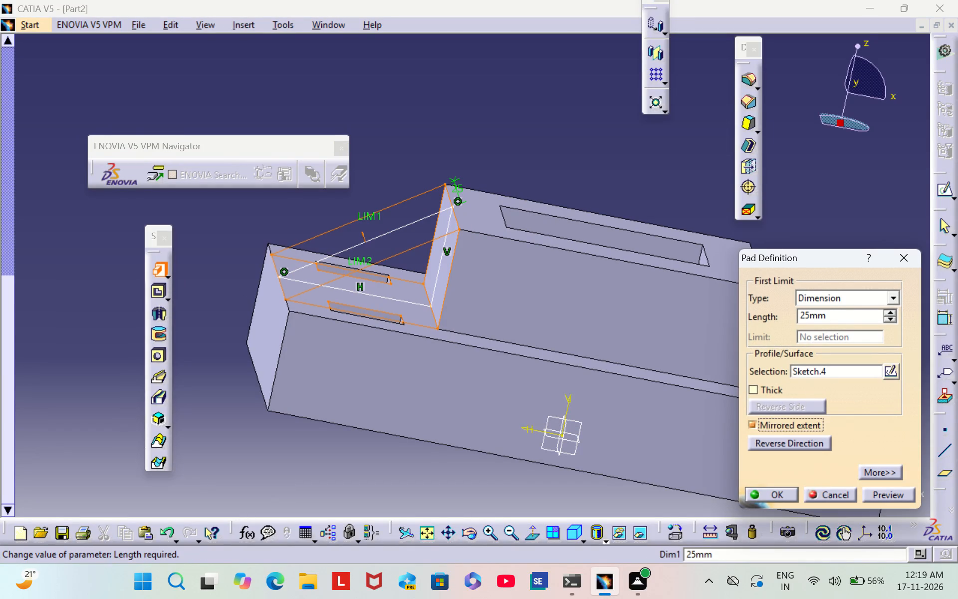
{"action": "left_click", "coordinate": [831, 316]}
{"action": "key", "text": "BackSpace"}
{"action": "key", "text": "BackSpace"}
{"action": "key", "text": "BackSpace"}
{"action": "key", "text": "BackSpace"}
{"action": "key", "text": "BackSpace"}
{"action": "key", "text": "BackSpace"}
{"action": "key", "text": "BackSpace"}
{"action": "key", "text": "BackSpace"}
{"action": "key", "text": "BackSpace"}
{"action": "key", "text": "BackSpace"}
{"action": "key", "text": "BackSpace"}
{"action": "key", "text": "BackSpace"}
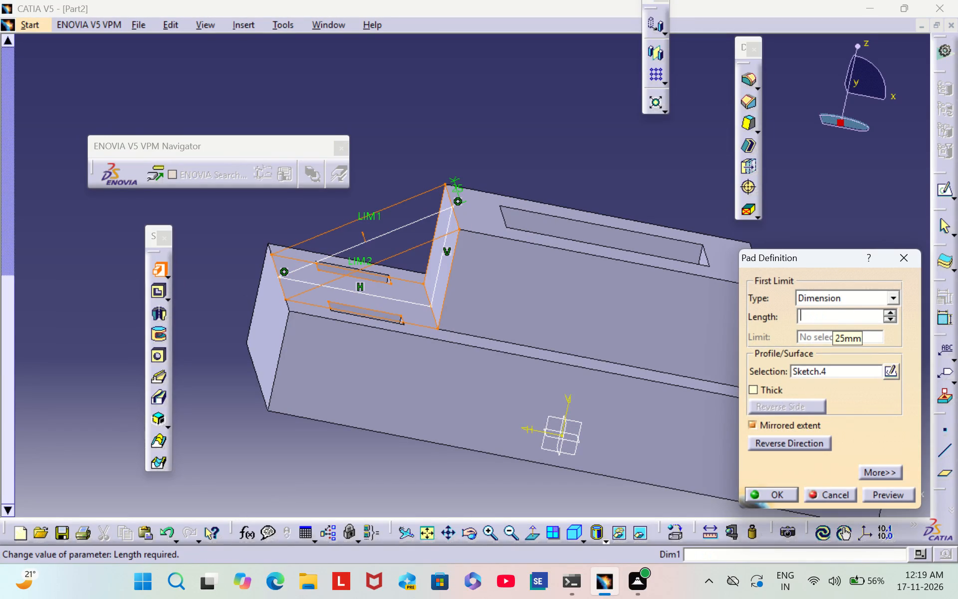
{"action": "key", "text": "5"}
{"action": "left_click", "coordinate": [770, 492]}
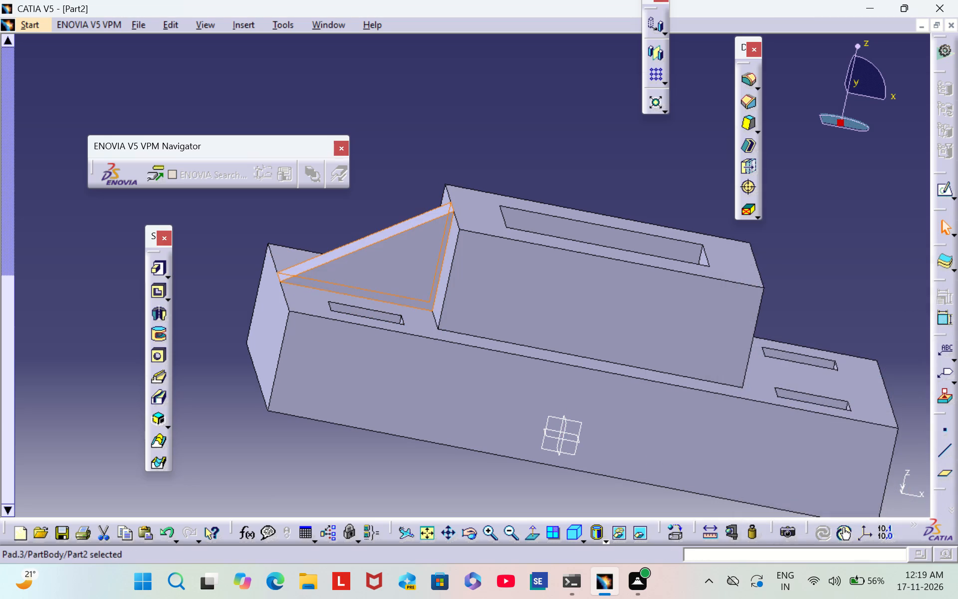
{"action": "left_click", "coordinate": [313, 479]}
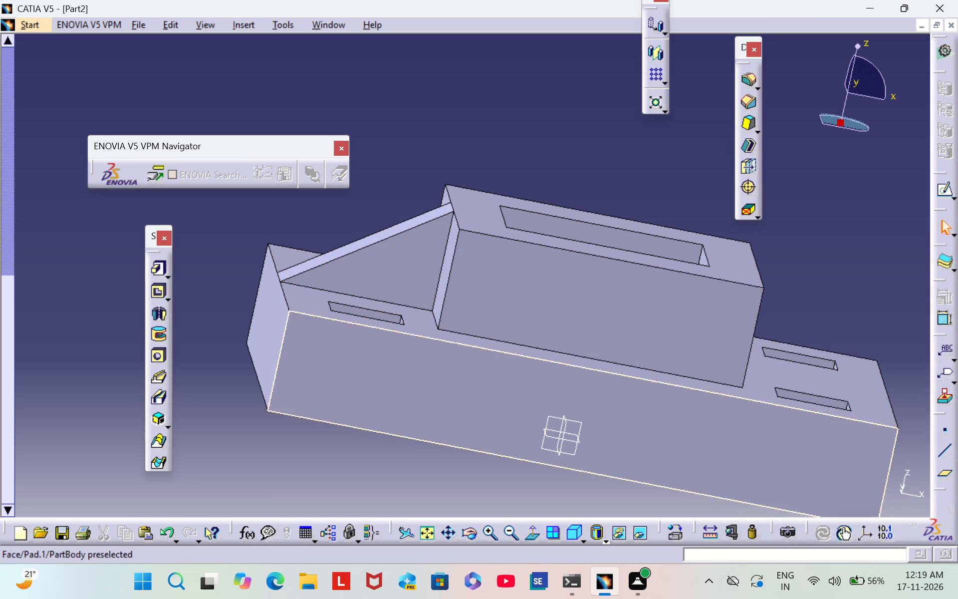
Open a new sketch on the zx plane for the rib on the boss's opposite side.
{"action": "left_click", "coordinate": [578, 436]}
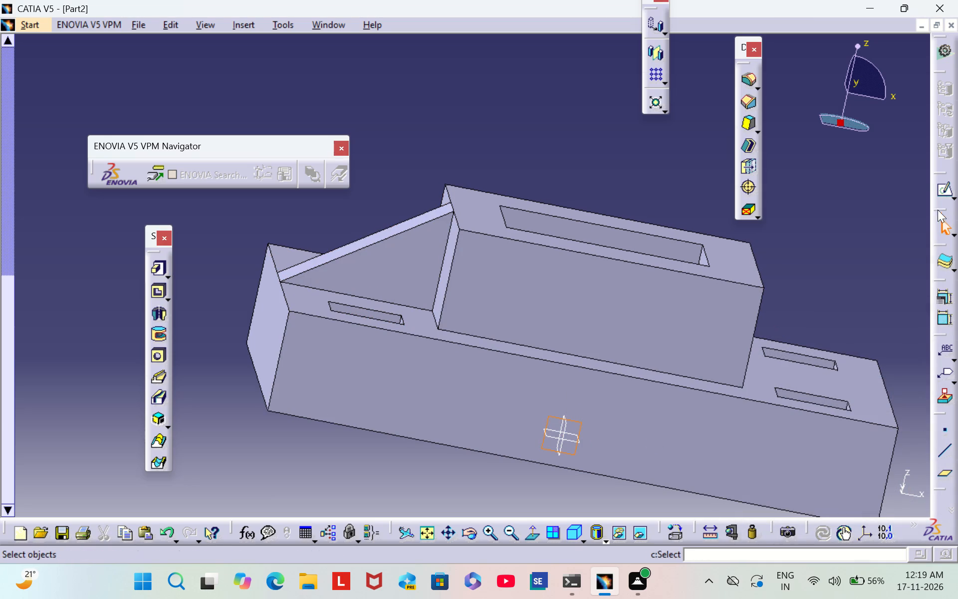
{"action": "left_click", "coordinate": [943, 188]}
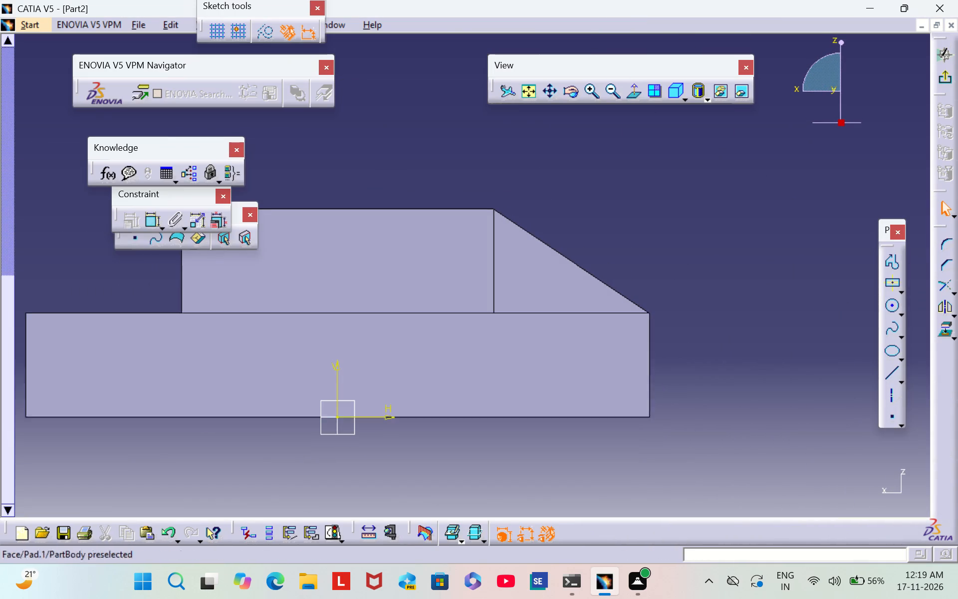
Draw a closed right-triangle profile above the block on the boss's free side, about 22 mm high and 34 mm long.
{"action": "middle_click_drag", "start_coordinate": [178, 448], "coordinate": [396, 499]}
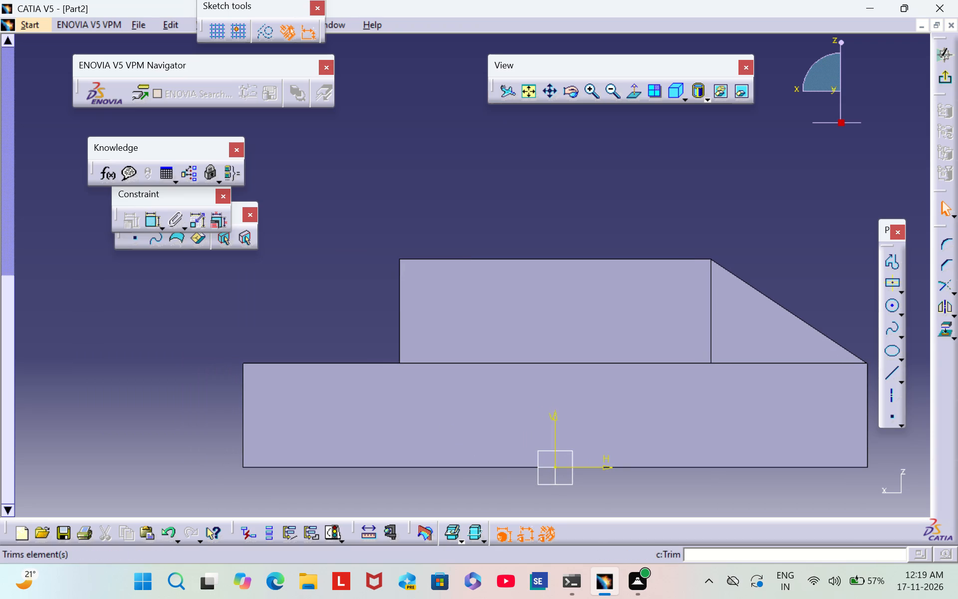
{"action": "left_click", "coordinate": [895, 268]}
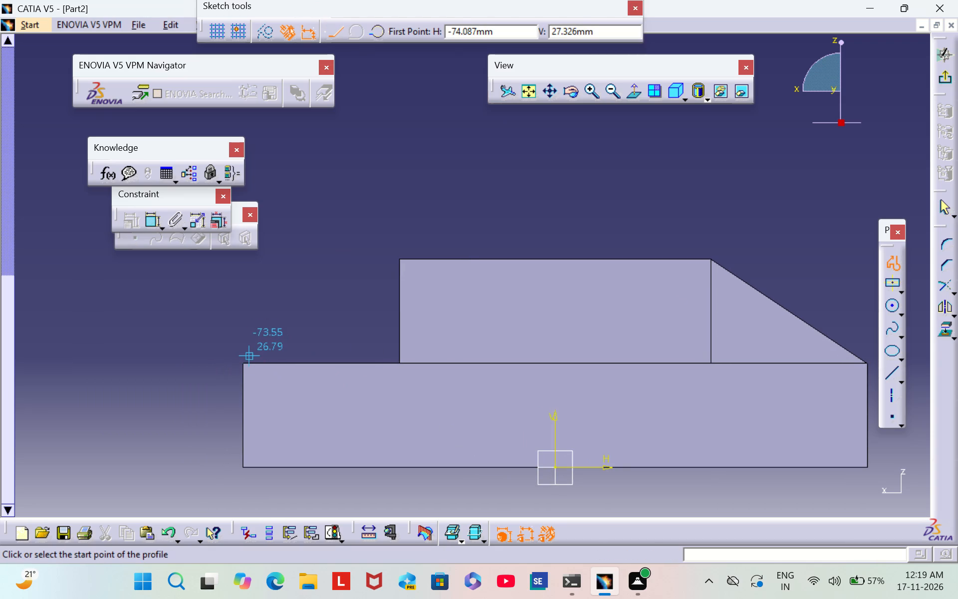
{"action": "left_click", "coordinate": [245, 352]}
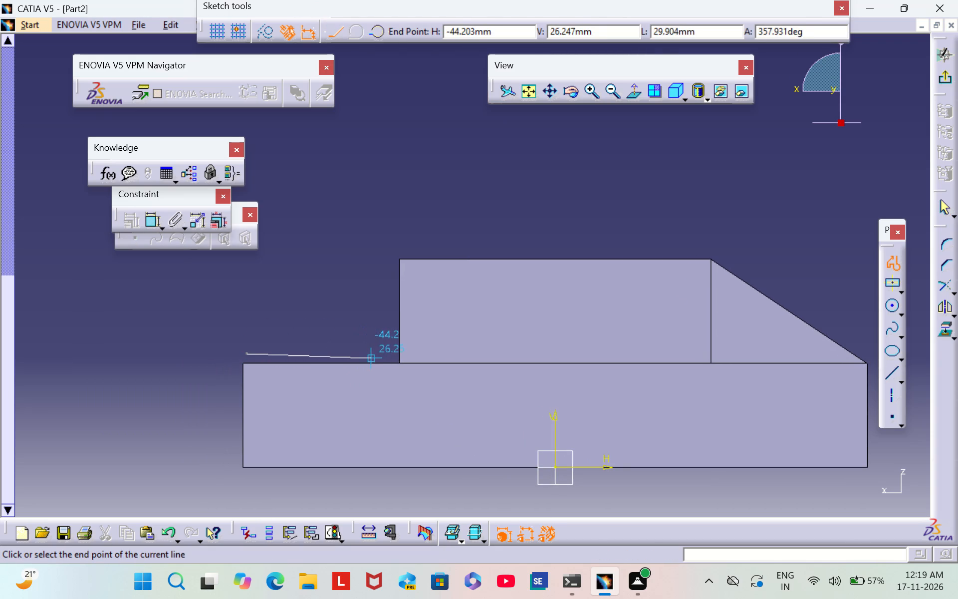
{"action": "left_click", "coordinate": [390, 352]}
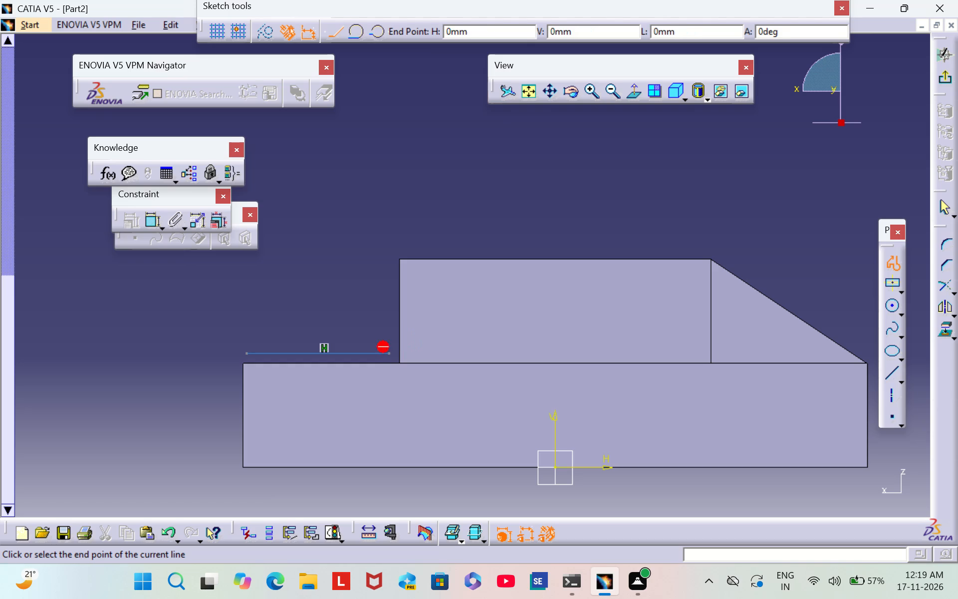
{"action": "left_click", "coordinate": [388, 262]}
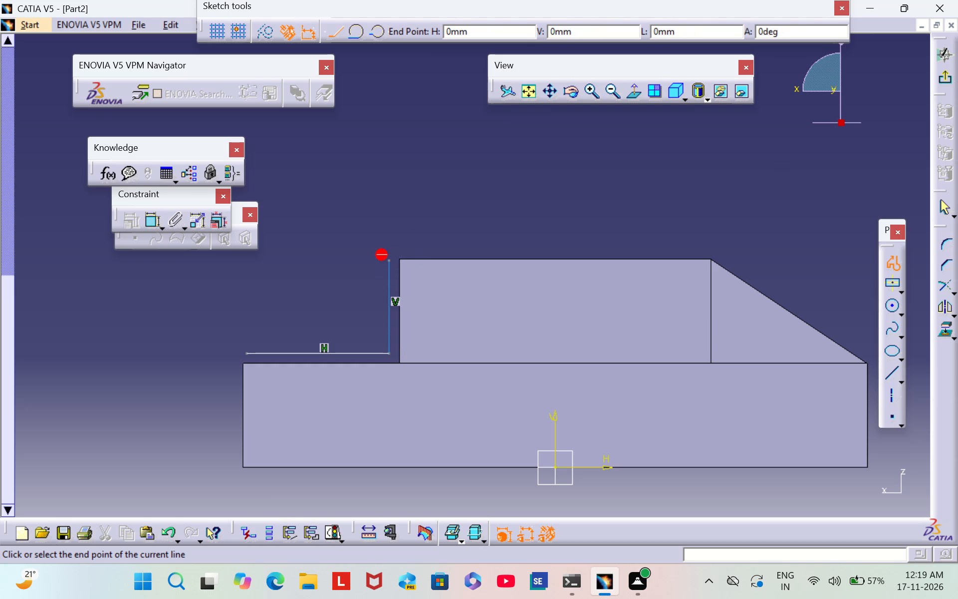
{"action": "left_click", "coordinate": [245, 352]}
{"action": "left_click", "coordinate": [174, 365]}
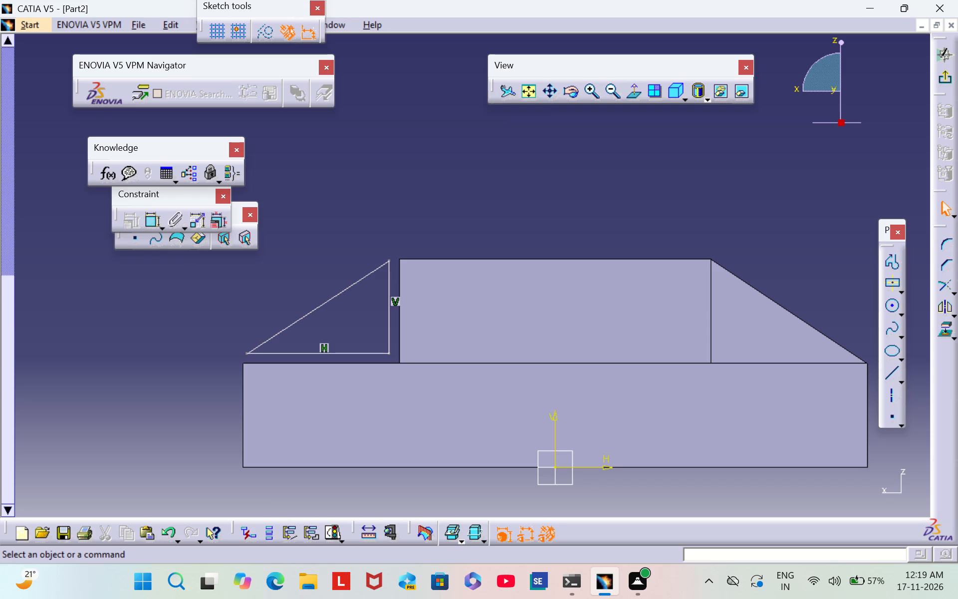
Make the triangle's top vertex coincident with the boss's upper corner and its outer vertex with the block's top corner, and exit the sketch.
{"action": "double_click", "coordinate": [154, 223]}
{"action": "left_click", "coordinate": [388, 260]}
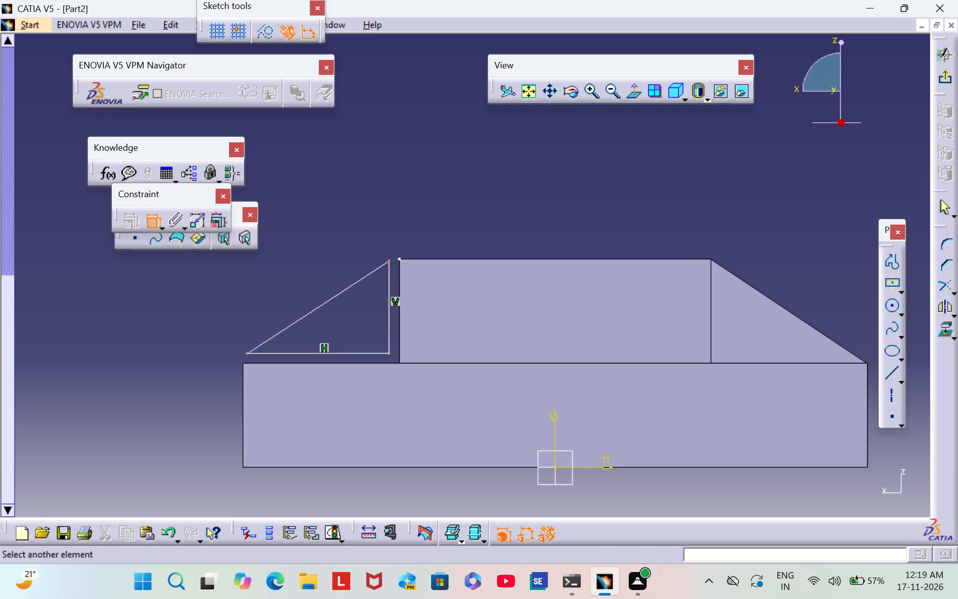
{"action": "left_click", "coordinate": [399, 260]}
{"action": "right_click", "coordinate": [386, 257]}
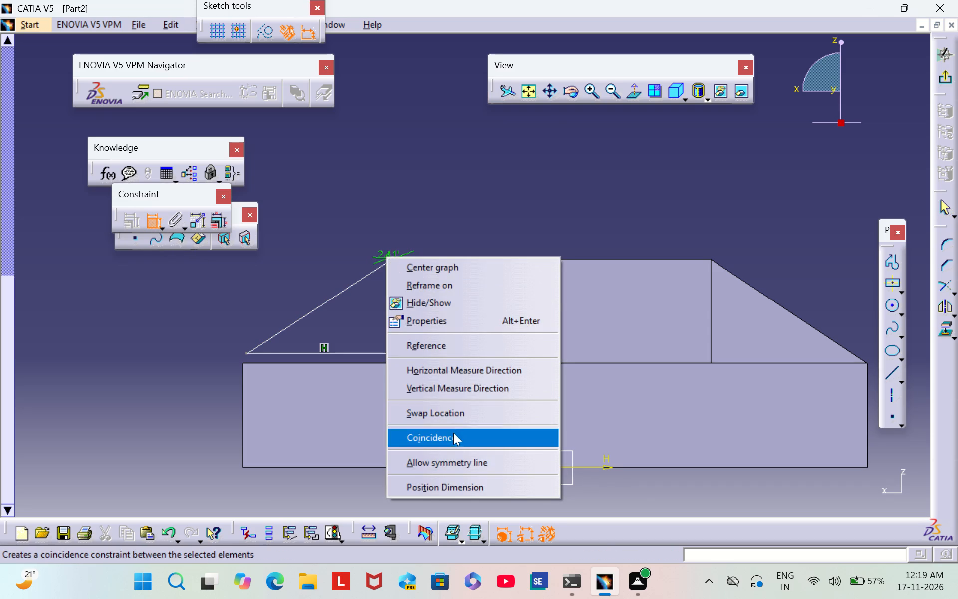
{"action": "left_click", "coordinate": [454, 433]}
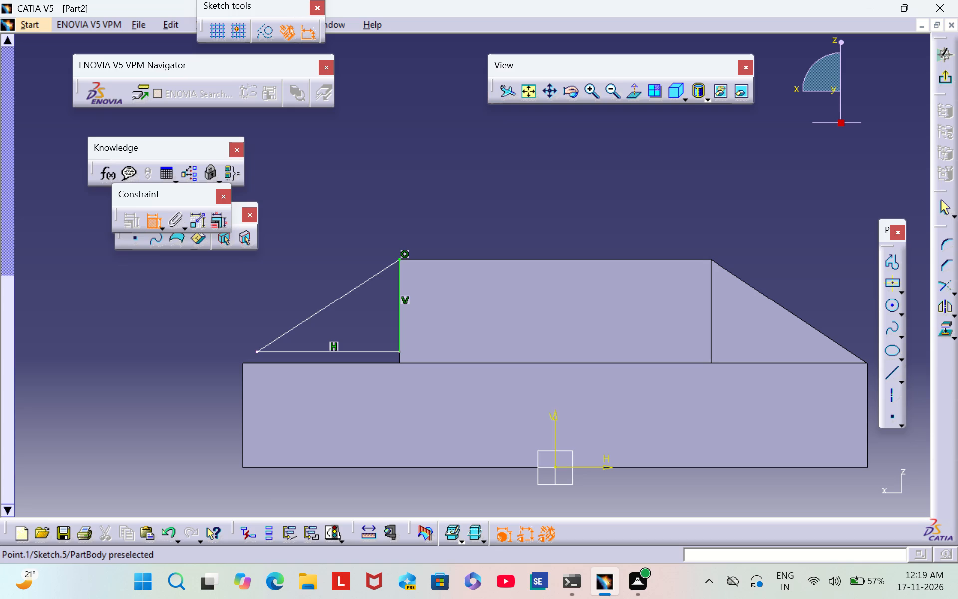
{"action": "left_click", "coordinate": [257, 350]}
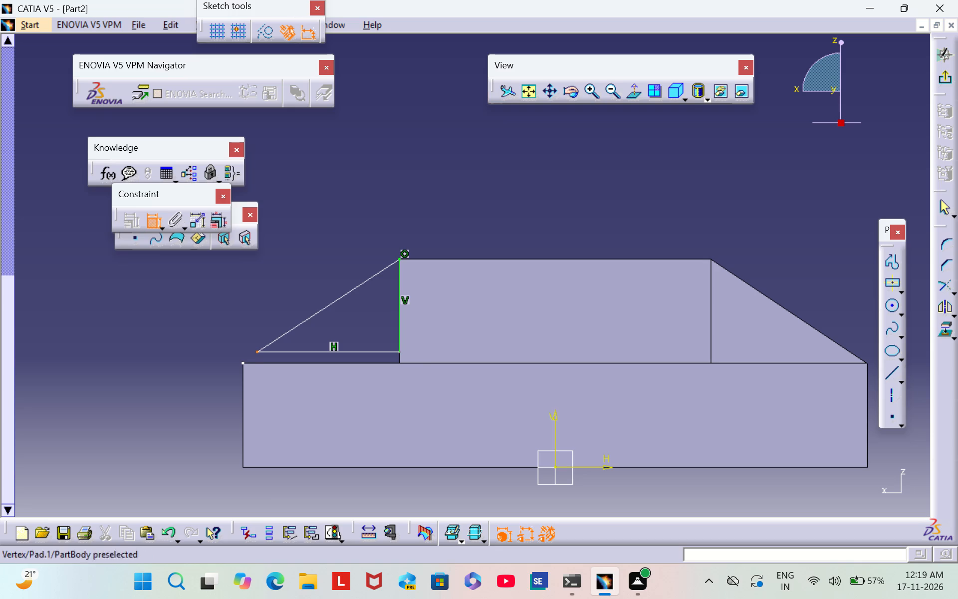
{"action": "left_click", "coordinate": [244, 363]}
{"action": "right_click", "coordinate": [244, 354]}
{"action": "left_click", "coordinate": [329, 461]}
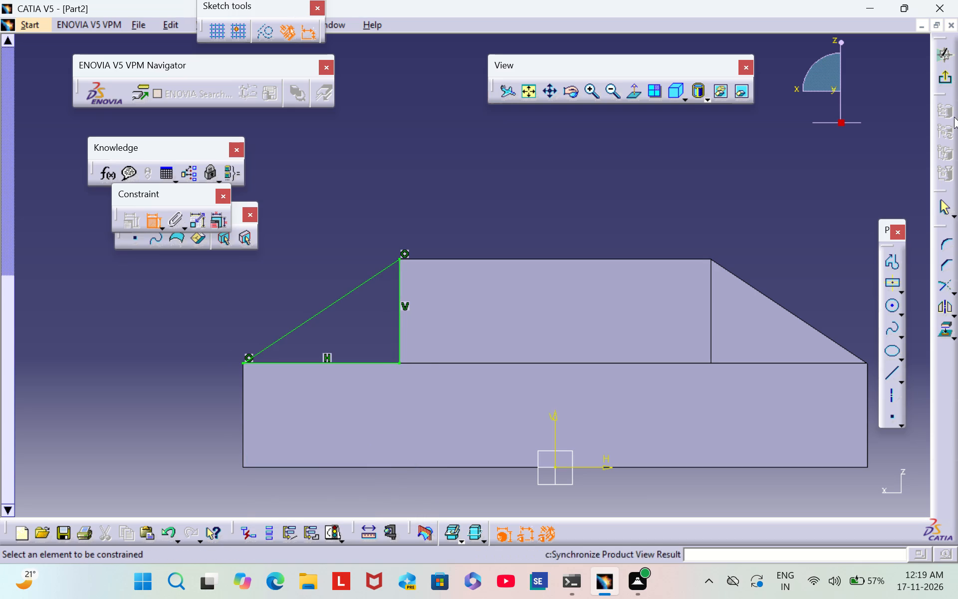
{"action": "left_click", "coordinate": [946, 82]}
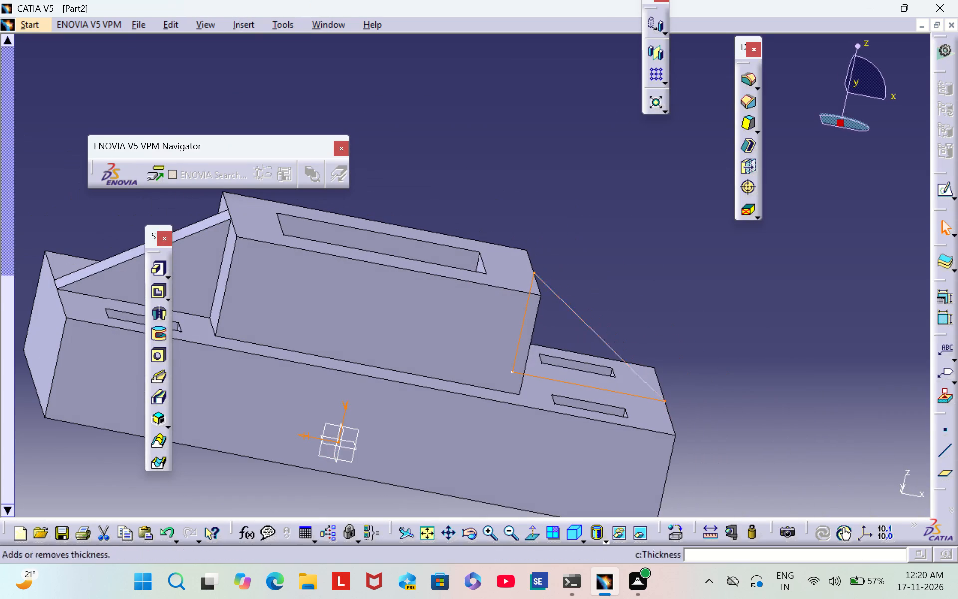
Pad the second triangular profile with a length of 5 mm and mirrored extent to form the opposite rib.
{"action": "scroll", "coordinate": [640, 294], "scroll_direction": "down", "scroll_amount": 1}
{"action": "middle_click_drag", "start_coordinate": [640, 293], "coordinate": [680, 300]}
{"action": "middle_click_drag", "start_coordinate": [681, 301], "coordinate": [672, 299]}
{"action": "right_click_drag", "start_coordinate": [680, 300], "coordinate": [563, 312]}
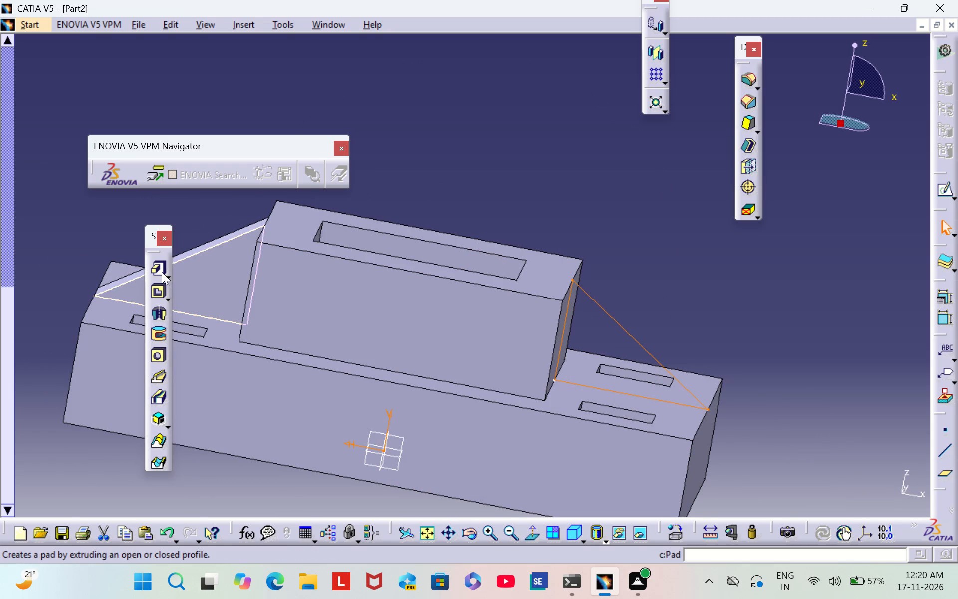
{"action": "left_click", "coordinate": [160, 269]}
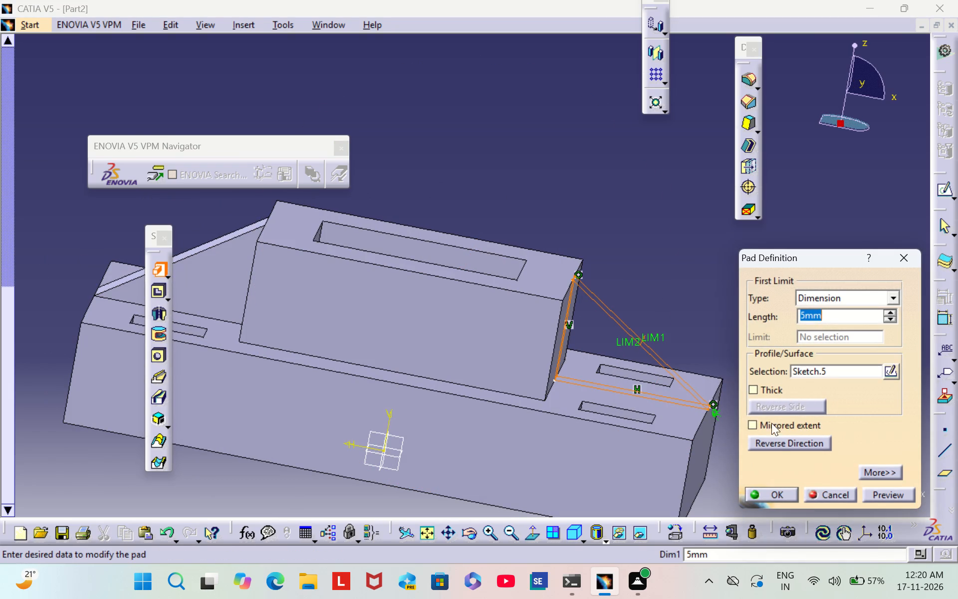
{"action": "left_click", "coordinate": [771, 423]}
{"action": "left_click", "coordinate": [779, 497]}
{"action": "left_click", "coordinate": [704, 269]}
Examine the block, its hollow boss, corner pockets and both triangular ribs from several angles.
{"action": "scroll", "coordinate": [703, 269], "scroll_direction": "down", "scroll_amount": 1}
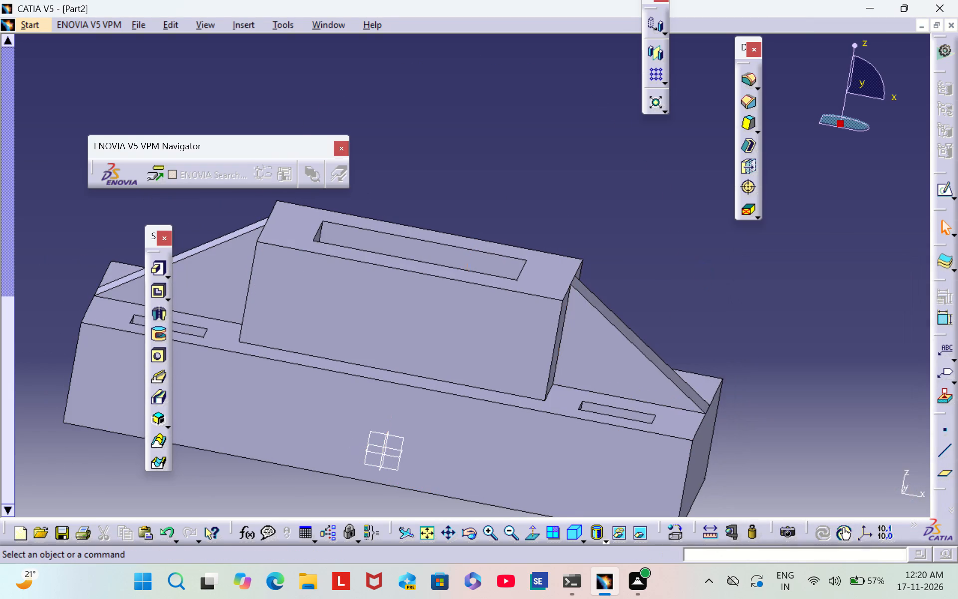
{"action": "middle_click_drag", "start_coordinate": [703, 269], "coordinate": [543, 267]}
{"action": "right_click_drag", "start_coordinate": [701, 268], "coordinate": [543, 267]}
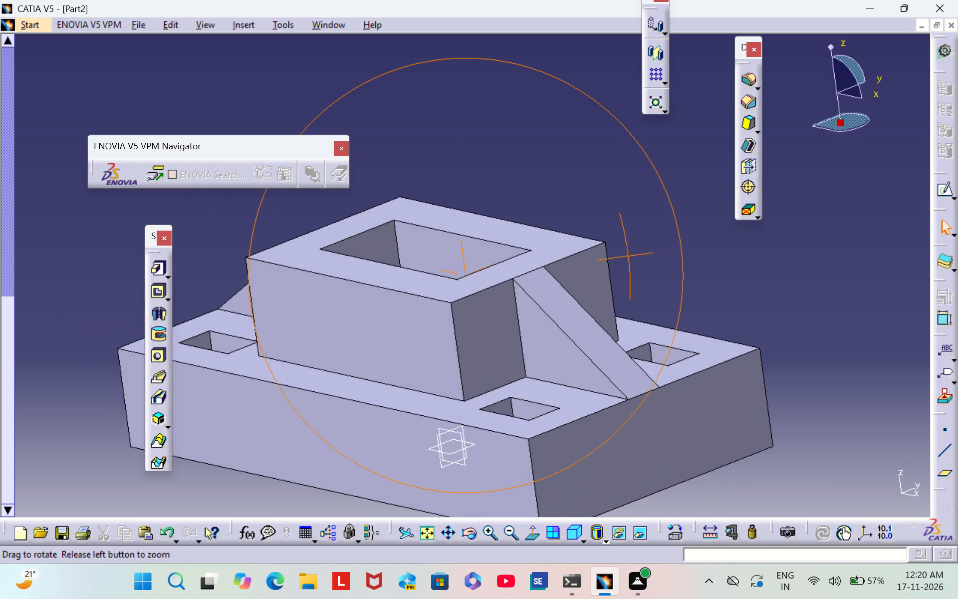
{"action": "right_click_drag", "start_coordinate": [543, 267], "coordinate": [645, 252]}
{"action": "middle_click_drag", "start_coordinate": [543, 267], "coordinate": [645, 252]}
{"action": "triple_click", "coordinate": [515, 530]}
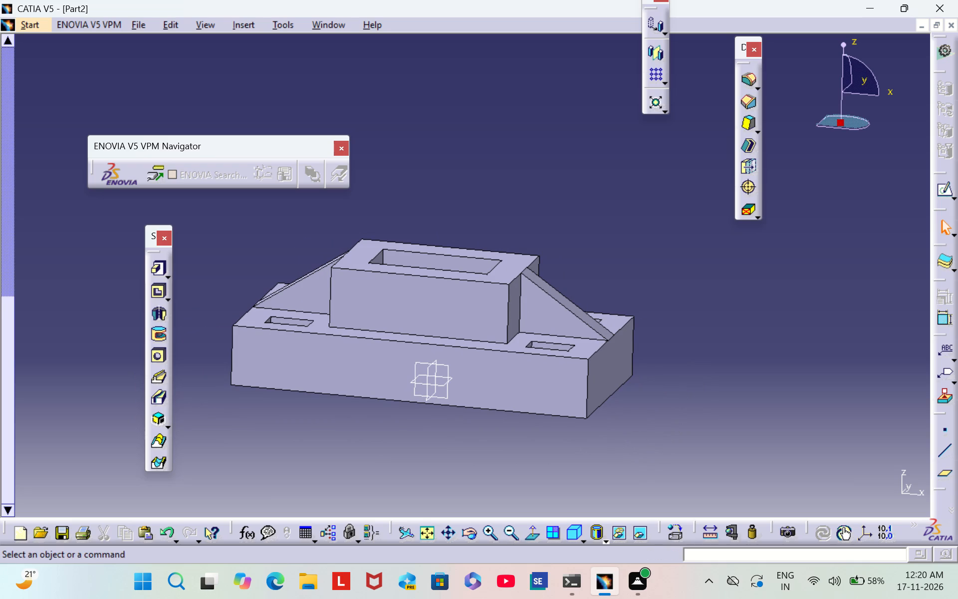
{"action": "scroll", "coordinate": [509, 184], "scroll_direction": "down", "scroll_amount": 2}
{"action": "middle_click_drag", "start_coordinate": [509, 184], "coordinate": [362, 390]}
{"action": "right_click_drag", "start_coordinate": [508, 187], "coordinate": [362, 390]}
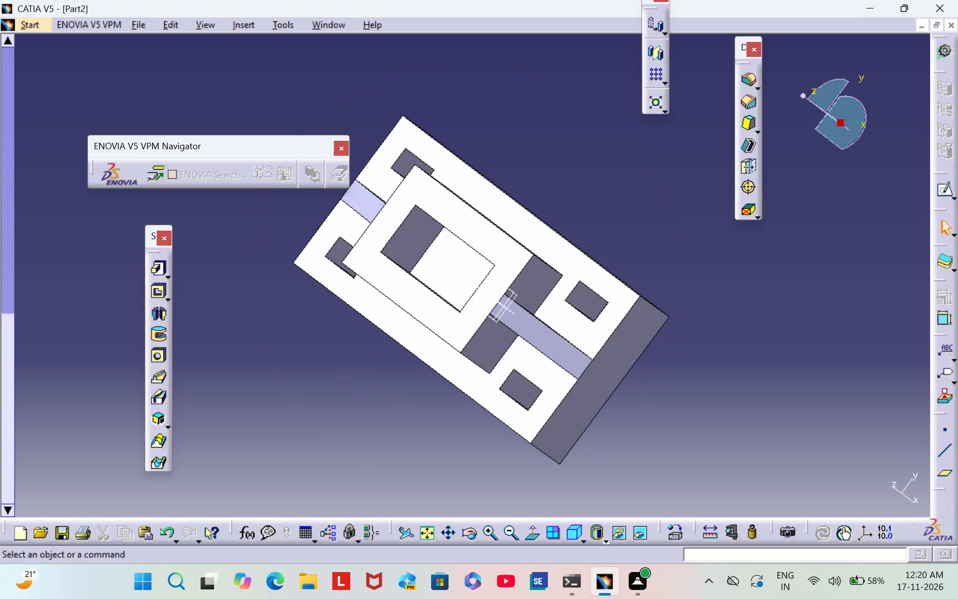
{"action": "scroll", "coordinate": [363, 361], "scroll_direction": "down", "scroll_amount": 1}
{"action": "middle_click_drag", "start_coordinate": [363, 361], "coordinate": [514, 280]}
{"action": "right_click_drag", "start_coordinate": [363, 361], "coordinate": [514, 280]}
{"action": "scroll", "coordinate": [514, 280], "scroll_direction": "up", "scroll_amount": 1}
Set the fill colour of the block's long front side face to dark red.
{"action": "right_click", "coordinate": [368, 389]}
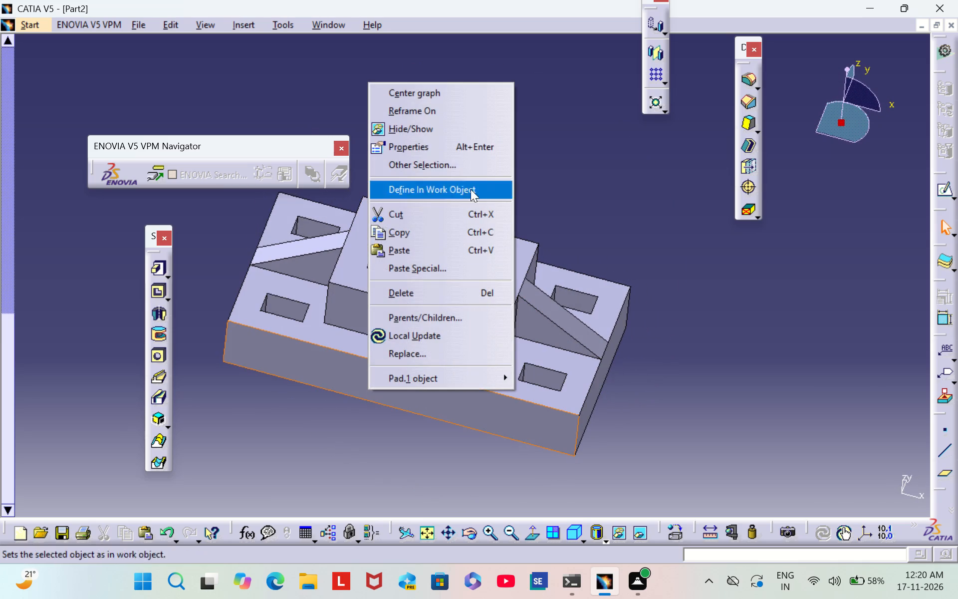
{"action": "left_click", "coordinate": [479, 152]}
{"action": "left_click", "coordinate": [642, 160]}
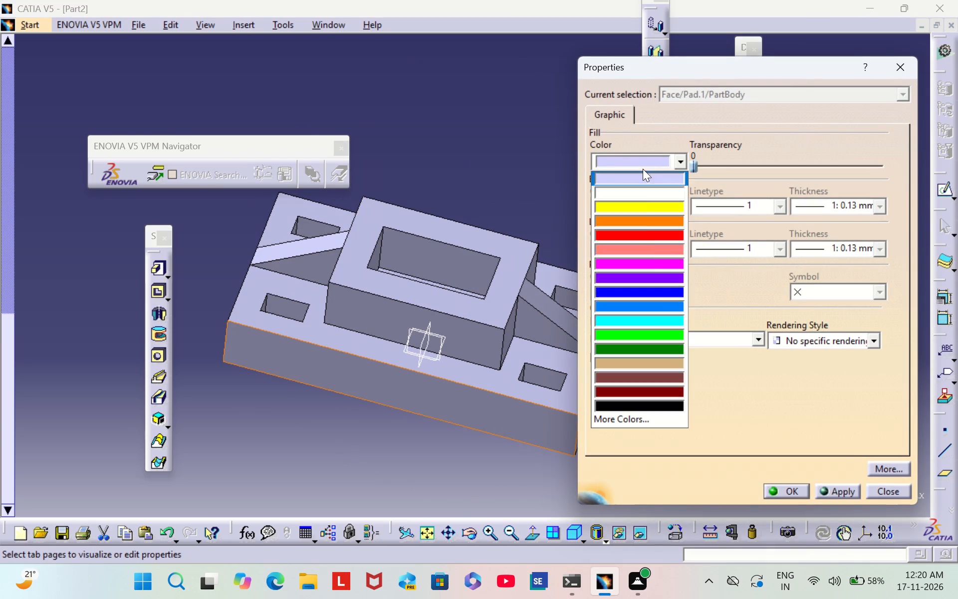
{"action": "left_click", "coordinate": [656, 389]}
{"action": "left_click", "coordinate": [790, 485]}
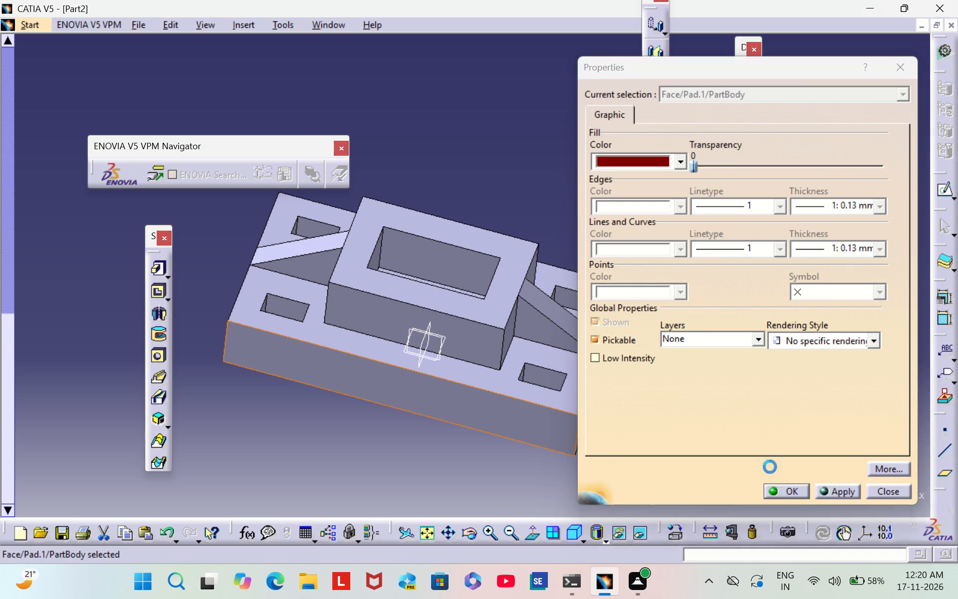
Set the fill colour of the block's top face in front of the ribs to dark red.
{"action": "right_click", "coordinate": [537, 352]}
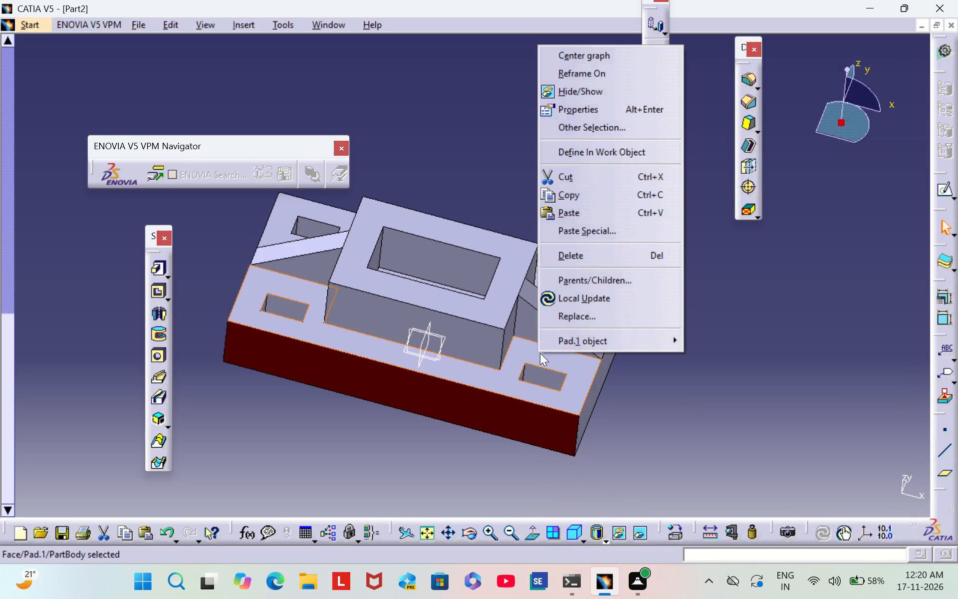
{"action": "left_click", "coordinate": [621, 111]}
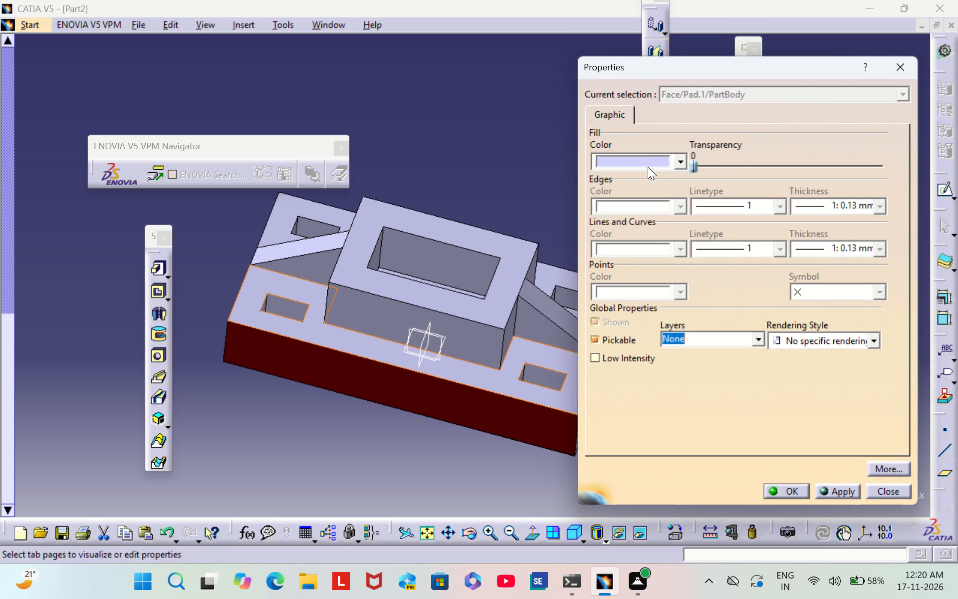
{"action": "left_click", "coordinate": [644, 162]}
{"action": "left_click", "coordinate": [647, 393]}
{"action": "left_click", "coordinate": [790, 490]}
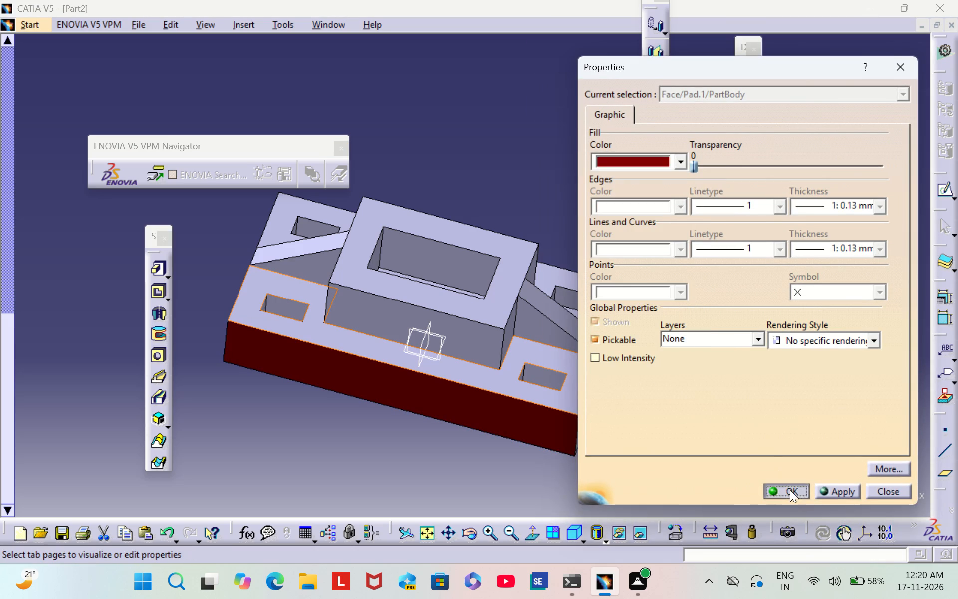
Set the fill colour of the block's top face behind the ribs to dark red.
{"action": "middle_click_drag", "start_coordinate": [533, 179], "coordinate": [378, 335]}
{"action": "scroll", "coordinate": [532, 179], "scroll_direction": "down", "scroll_amount": 1}
{"action": "right_click_drag", "start_coordinate": [529, 179], "coordinate": [378, 335]}
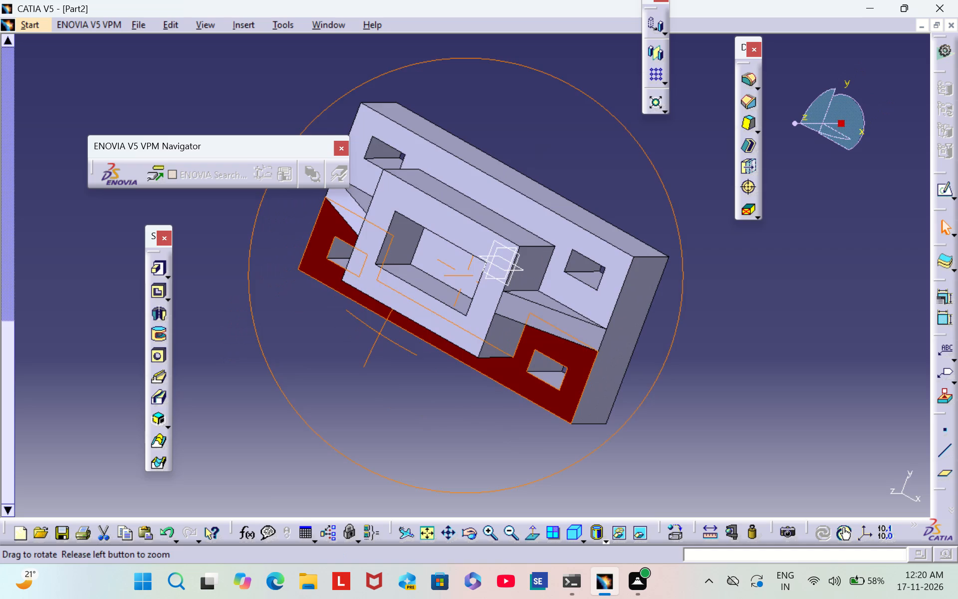
{"action": "right_click_drag", "start_coordinate": [378, 335], "coordinate": [378, 335]}
{"action": "middle_click_drag", "start_coordinate": [378, 335], "coordinate": [378, 335]}
{"action": "right_click", "coordinate": [507, 207]}
{"action": "left_click", "coordinate": [559, 268]}
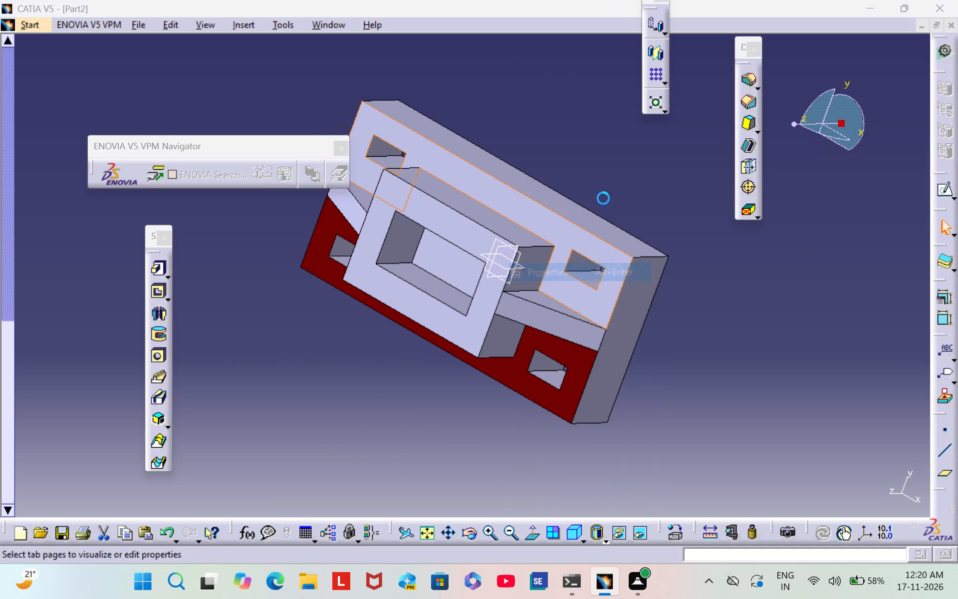
{"action": "left_click", "coordinate": [611, 162]}
{"action": "left_click", "coordinate": [660, 393]}
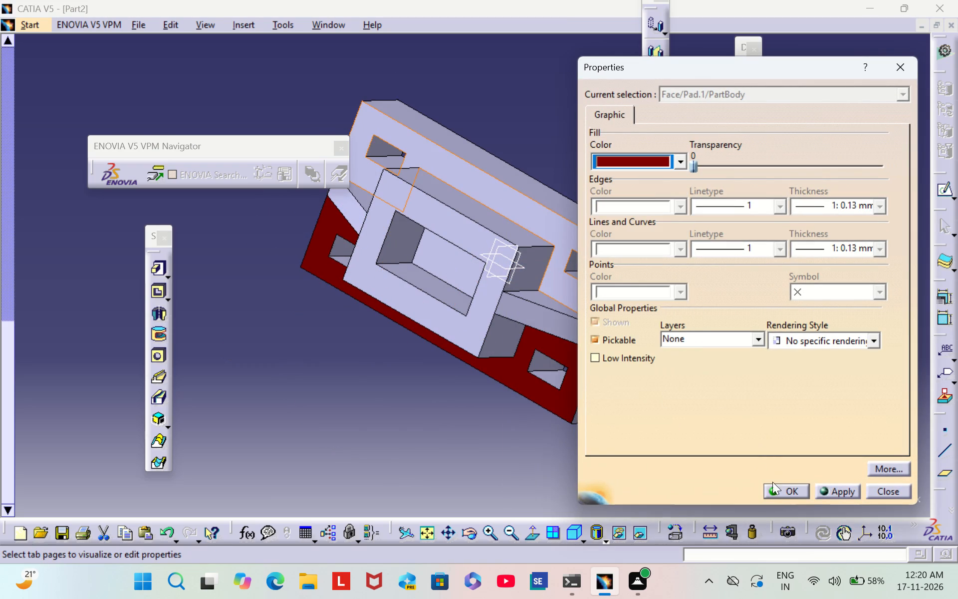
{"action": "left_click", "coordinate": [783, 484]}
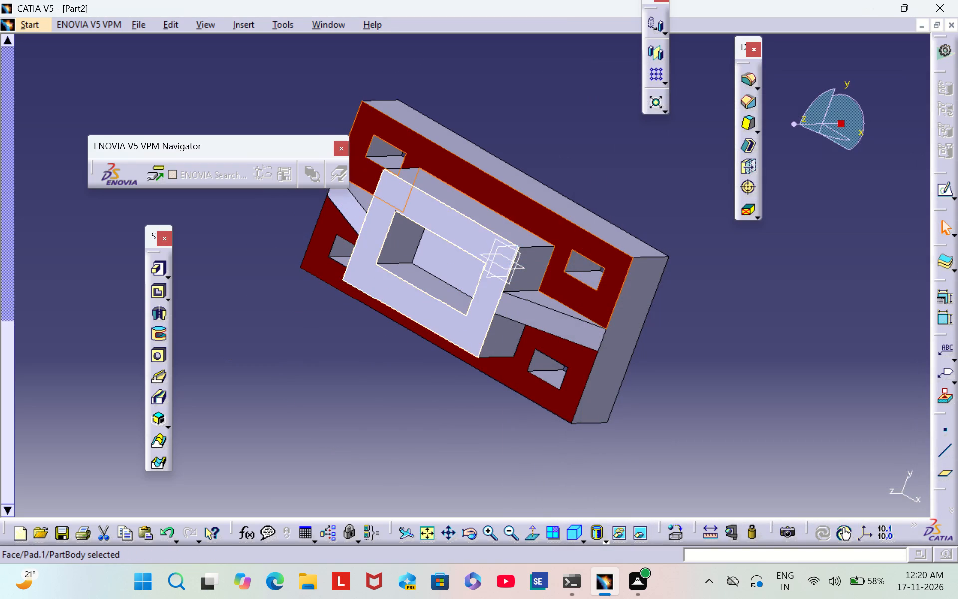
Set the fill colour of the hollow boss's top rim face to dark red.
{"action": "right_click", "coordinate": [420, 215]}
{"action": "left_click", "coordinate": [479, 278]}
{"action": "left_click", "coordinate": [633, 153]}
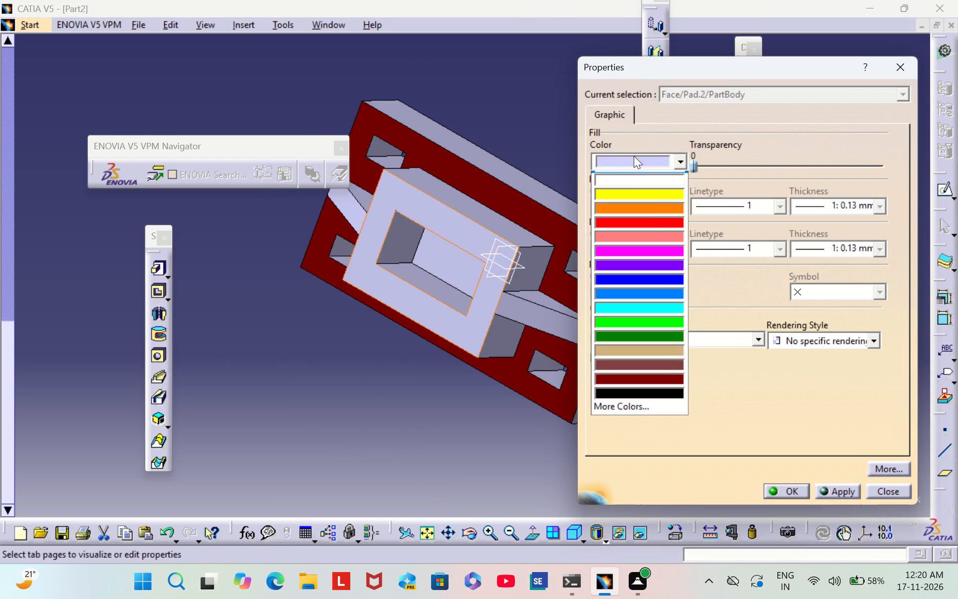
{"action": "left_click", "coordinate": [658, 393]}
{"action": "left_click", "coordinate": [793, 484]}
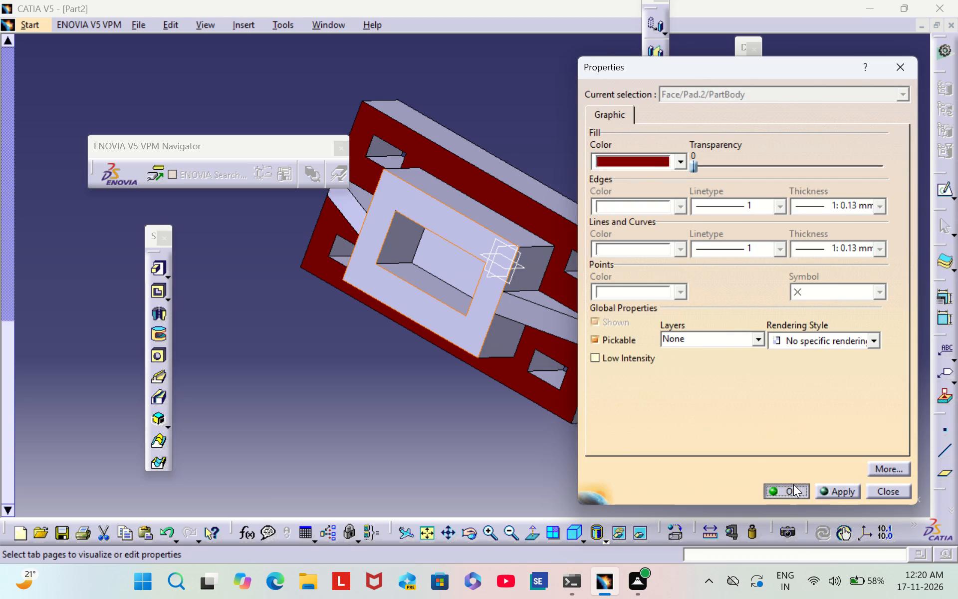
{"action": "scroll", "coordinate": [428, 416], "scroll_direction": "down", "scroll_amount": 1}
{"action": "middle_click_drag", "start_coordinate": [428, 415], "coordinate": [538, 331]}
{"action": "right_click_drag", "start_coordinate": [429, 414], "coordinate": [538, 331]}
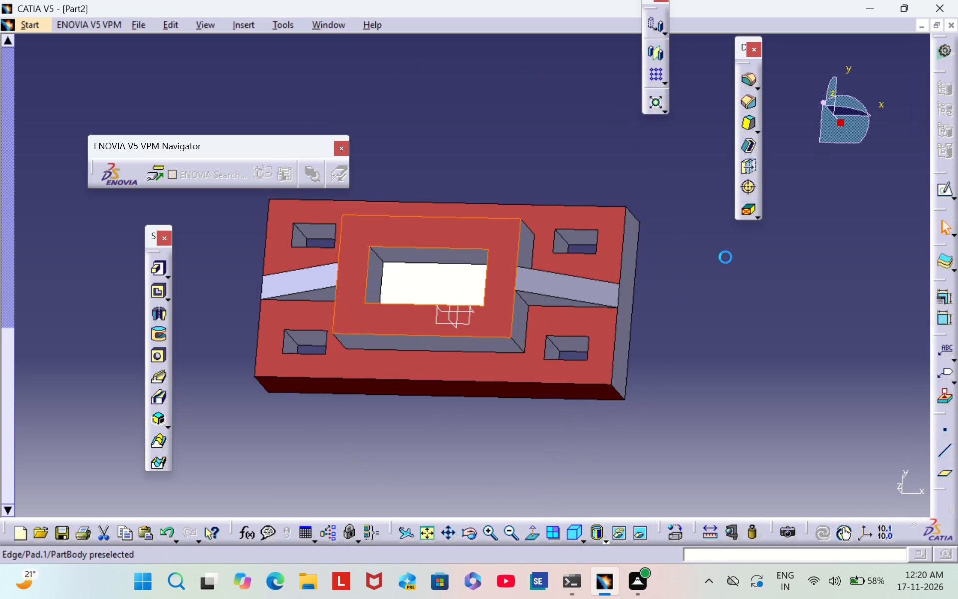
{"action": "left_click", "coordinate": [725, 257]}
Set the fill colour of the front triangular side face of the rib at the negative X end to dark red.
{"action": "scroll", "coordinate": [424, 408], "scroll_direction": "down", "scroll_amount": 2}
{"action": "middle_click_drag", "start_coordinate": [425, 408], "coordinate": [493, 336]}
{"action": "right_click_drag", "start_coordinate": [428, 408], "coordinate": [493, 336]}
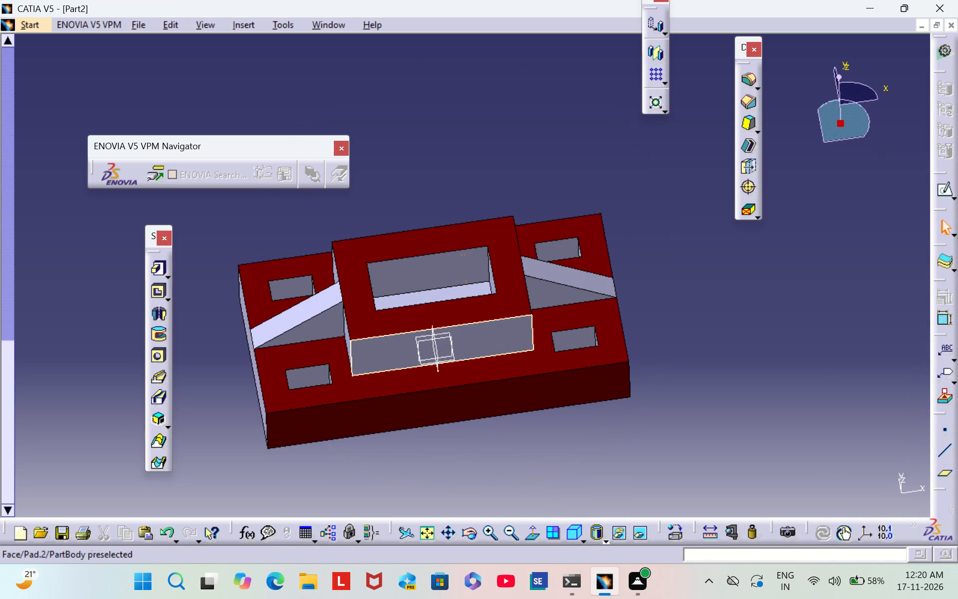
{"action": "right_click", "coordinate": [324, 331]}
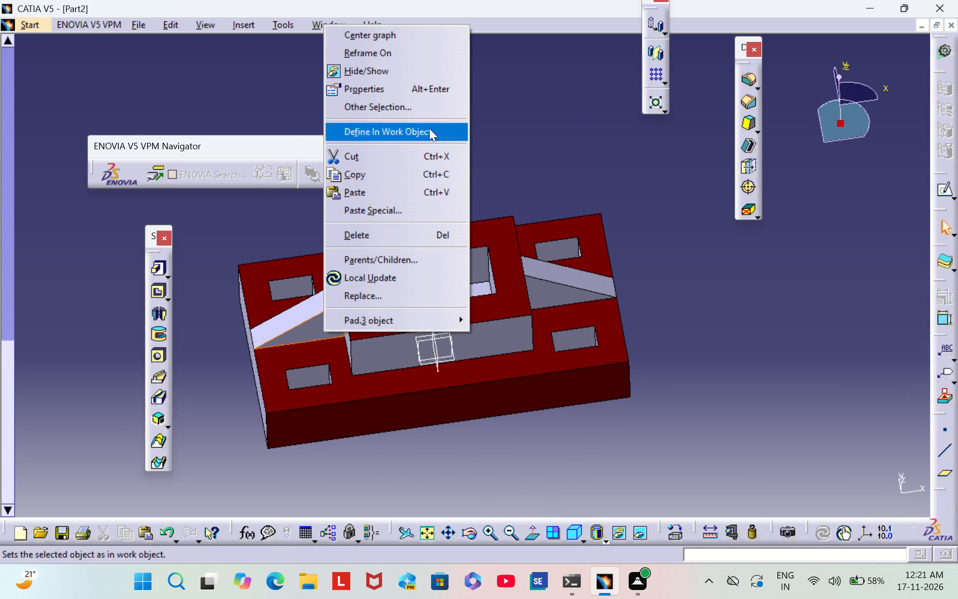
{"action": "left_click", "coordinate": [438, 93]}
{"action": "left_click", "coordinate": [625, 168]}
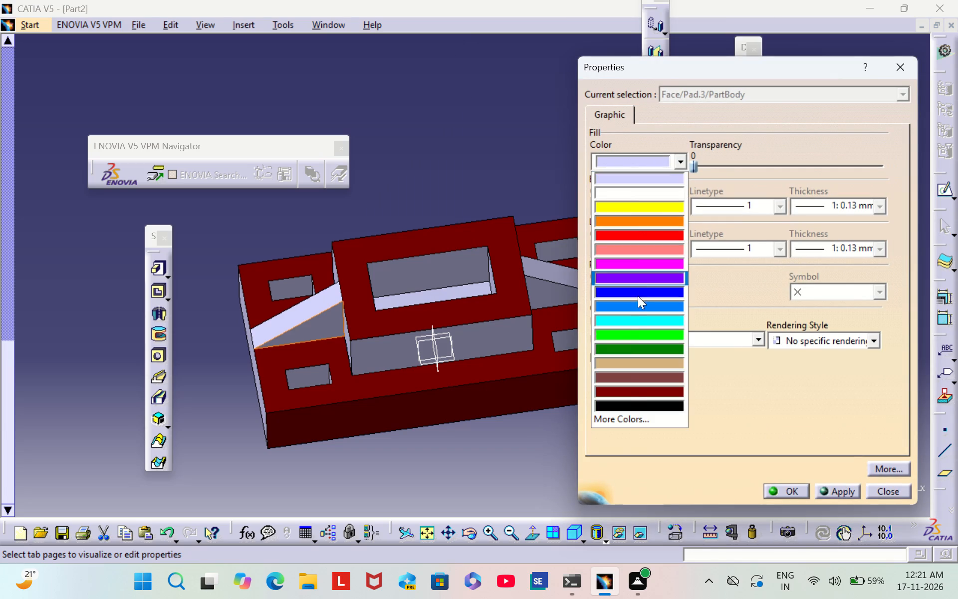
{"action": "left_click", "coordinate": [630, 392]}
{"action": "left_click", "coordinate": [784, 485]}
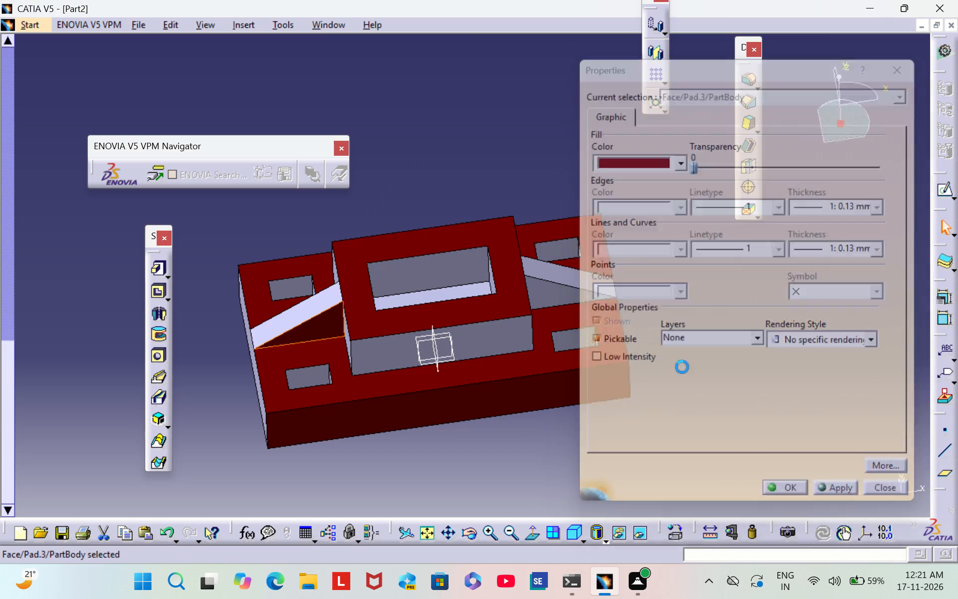
Set the fill colour of the front triangular side face of the rib at the positive X end to dark red.
{"action": "right_click", "coordinate": [545, 290]}
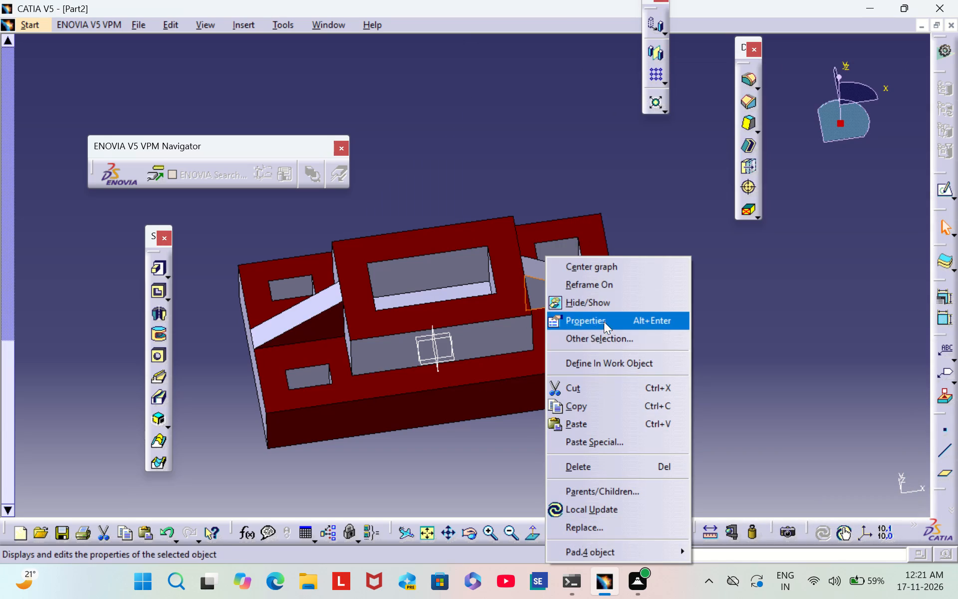
{"action": "left_click", "coordinate": [604, 321]}
{"action": "left_click", "coordinate": [646, 161]}
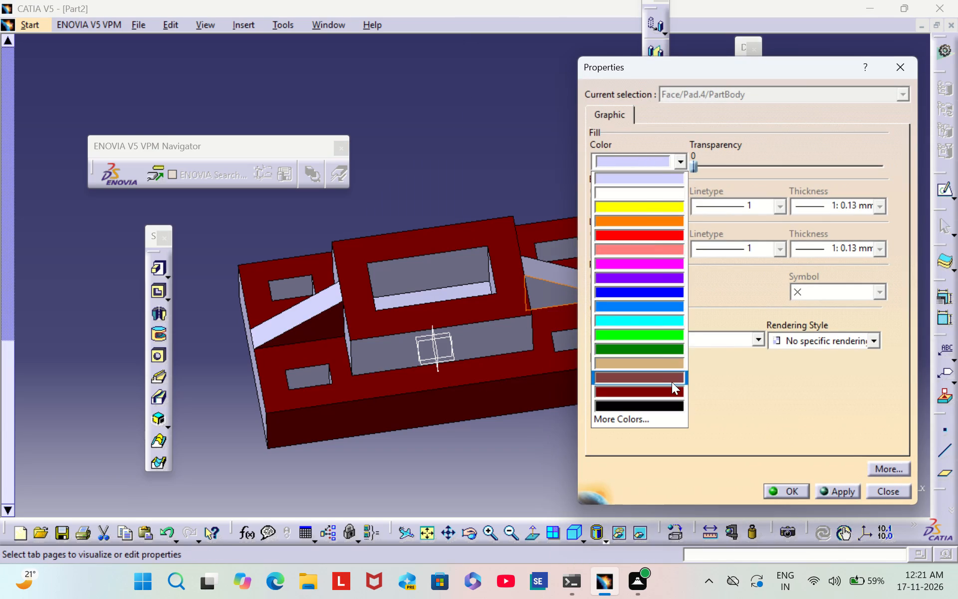
{"action": "left_click", "coordinate": [672, 385]}
{"action": "left_click", "coordinate": [792, 490]}
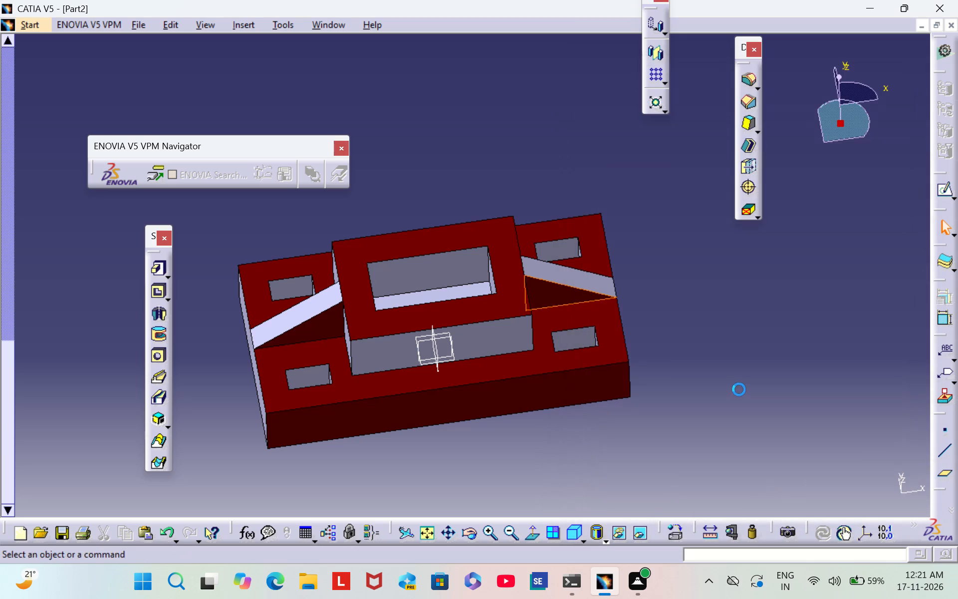
{"action": "left_click", "coordinate": [739, 390]}
Set the fill colour of the boss's long front outer face to dark red.
{"action": "right_click", "coordinate": [496, 325]}
{"action": "left_click", "coordinate": [588, 87]}
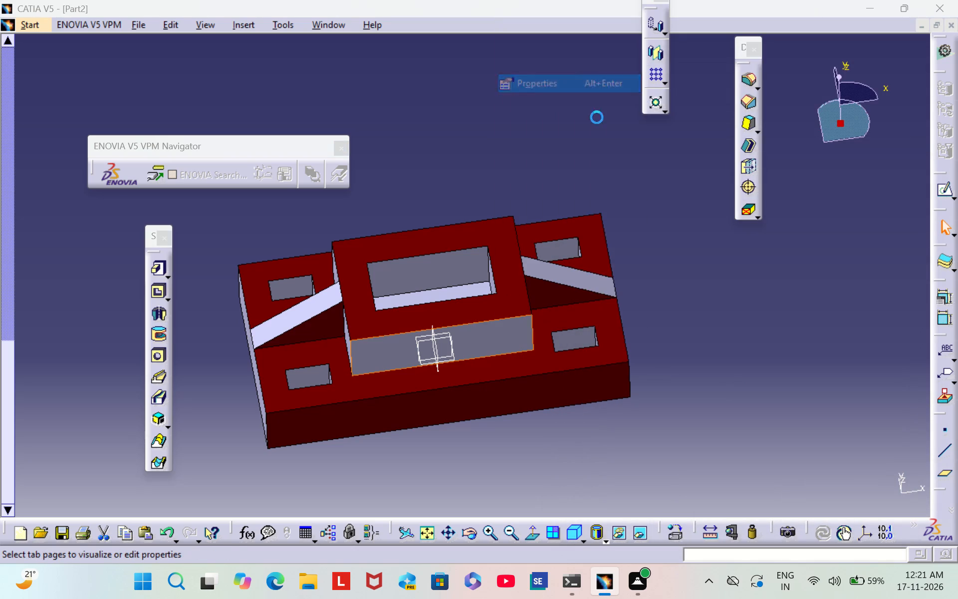
{"action": "left_click", "coordinate": [619, 165]}
{"action": "left_click", "coordinate": [634, 389]}
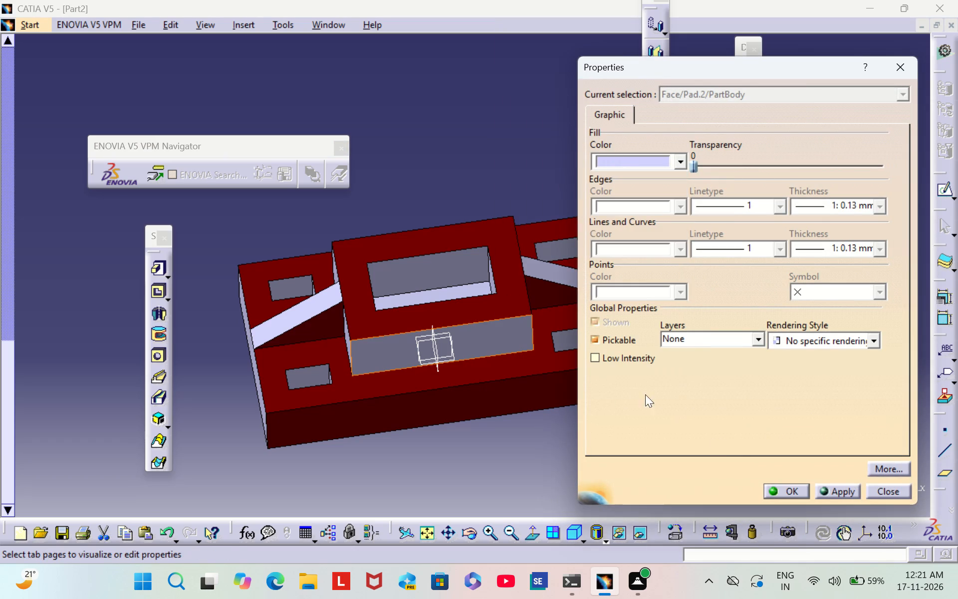
{"action": "left_click", "coordinate": [786, 488]}
{"action": "left_click", "coordinate": [733, 351]}
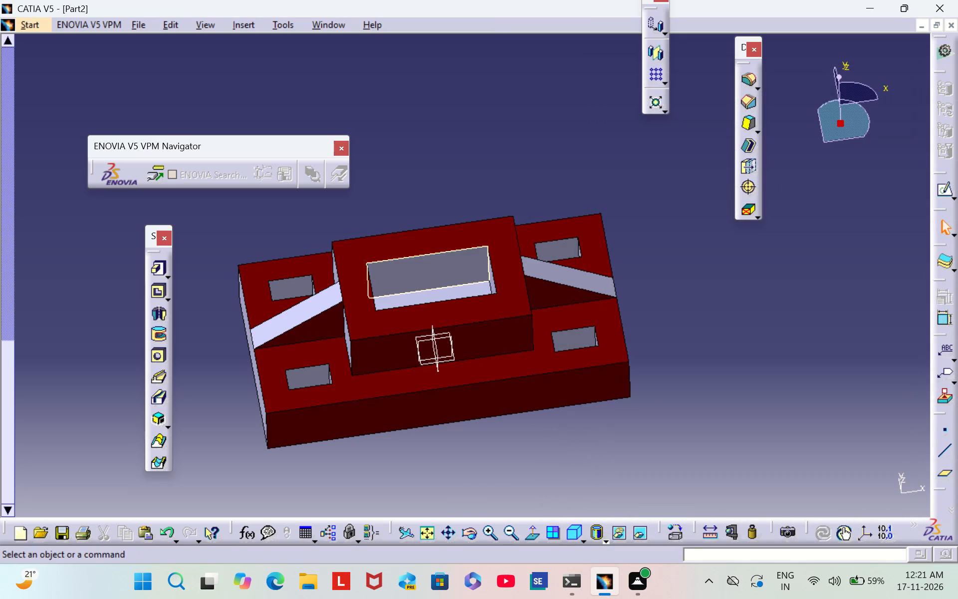
Set the fill colour of the long rear inner wall of the boss cavity to tan.
{"action": "right_click", "coordinate": [443, 274]}
{"action": "left_click", "coordinate": [505, 327]}
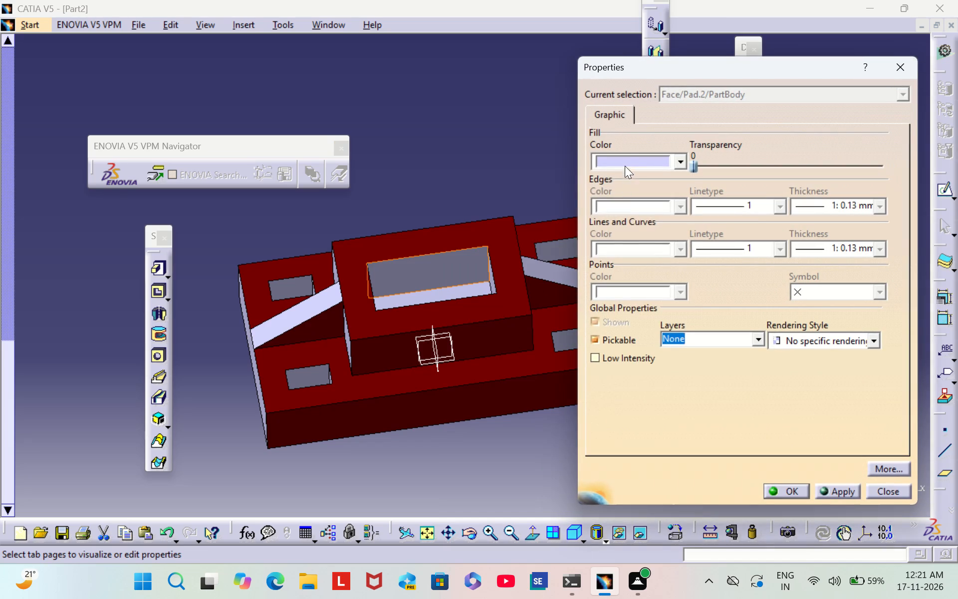
{"action": "left_click", "coordinate": [624, 162]}
{"action": "left_click", "coordinate": [639, 364]}
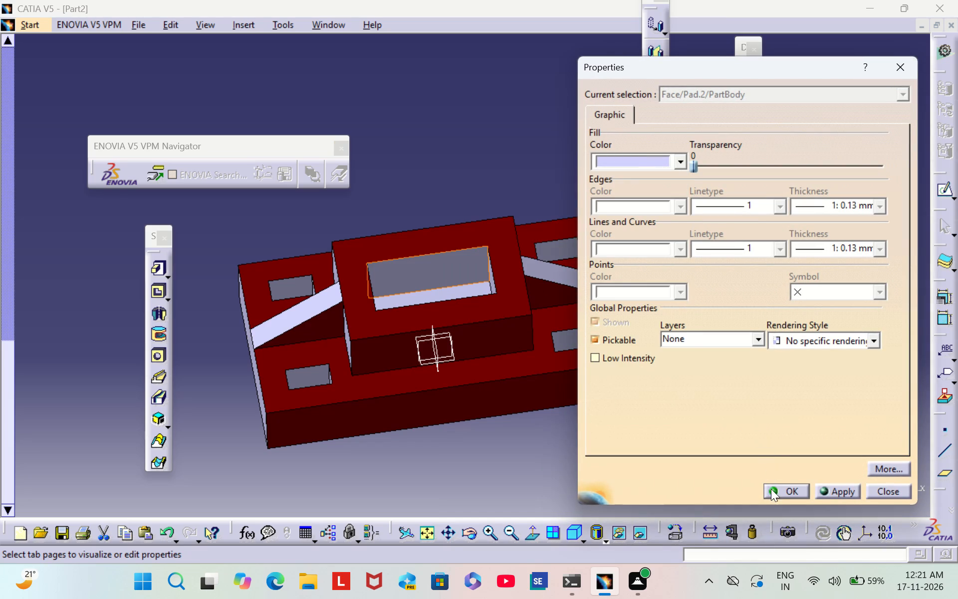
{"action": "left_click", "coordinate": [780, 489]}
Set the fill colour of the boss cavity's short inner wall at the negative X end to tan.
{"action": "scroll", "coordinate": [509, 184], "scroll_direction": "down", "scroll_amount": 1}
{"action": "middle_click_drag", "start_coordinate": [509, 184], "coordinate": [443, 314]}
{"action": "right_click_drag", "start_coordinate": [509, 184], "coordinate": [443, 314]}
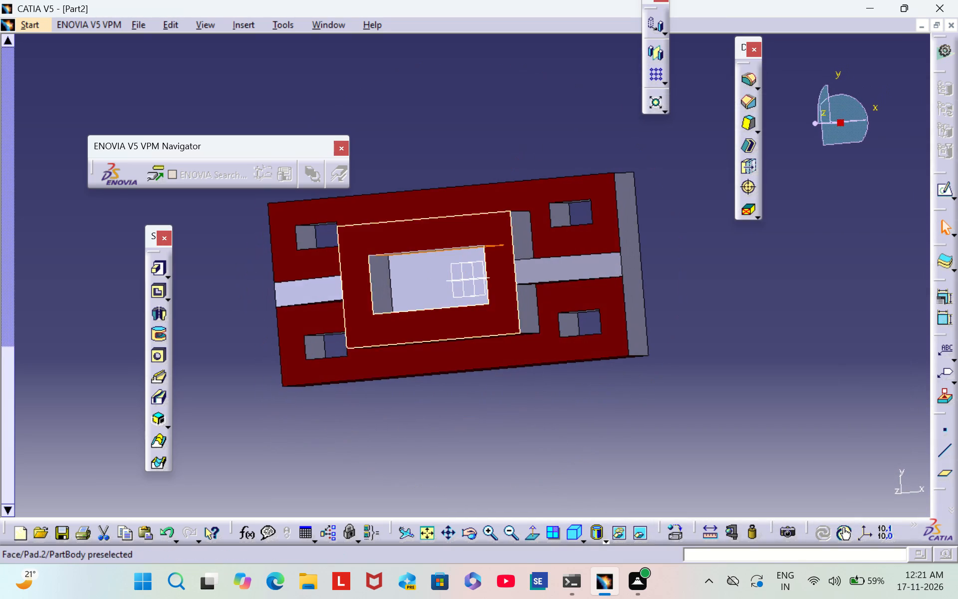
{"action": "left_click", "coordinate": [460, 427]}
{"action": "right_click", "coordinate": [384, 288]}
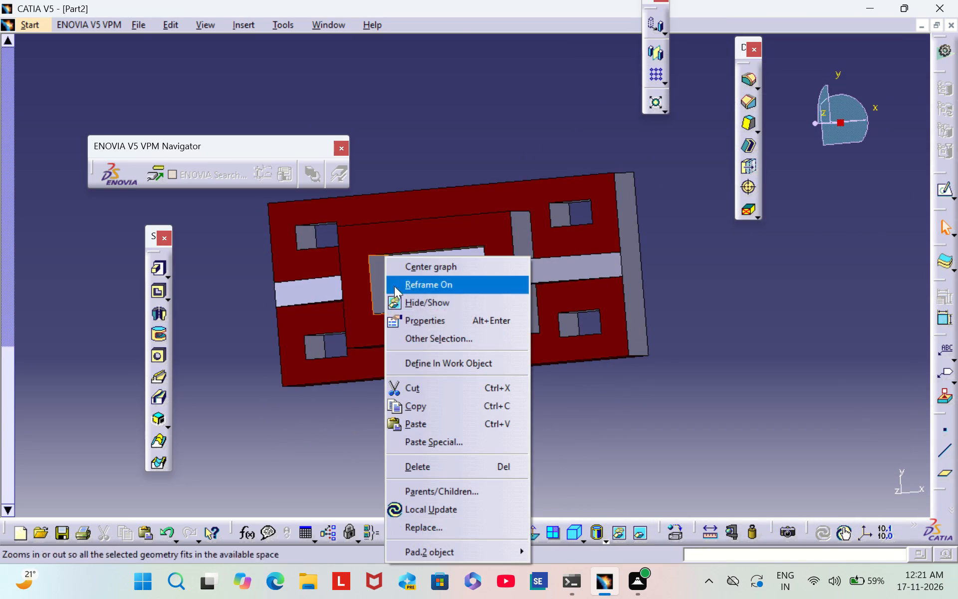
{"action": "left_click", "coordinate": [437, 321]}
{"action": "left_click", "coordinate": [633, 156]}
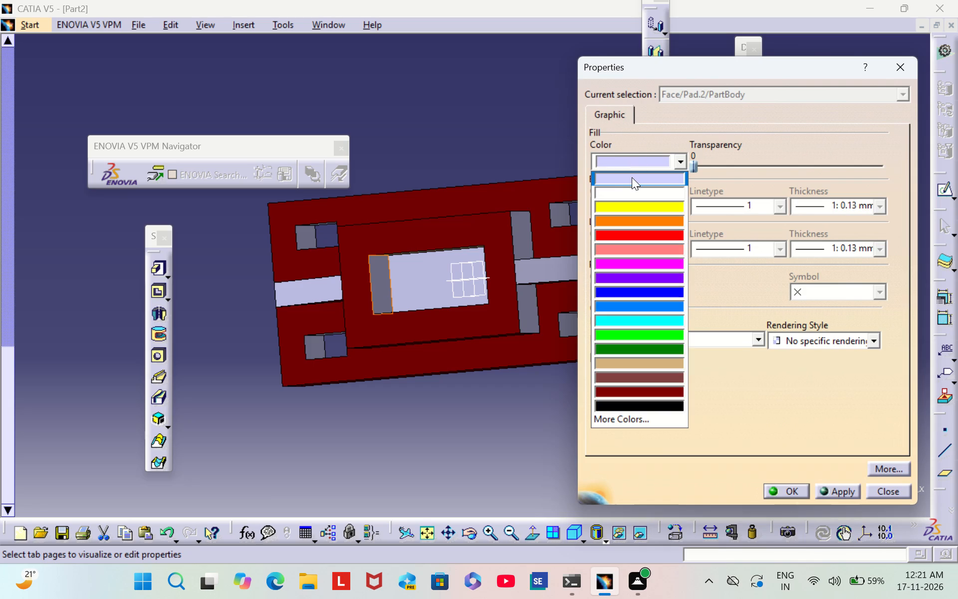
{"action": "left_click", "coordinate": [636, 362]}
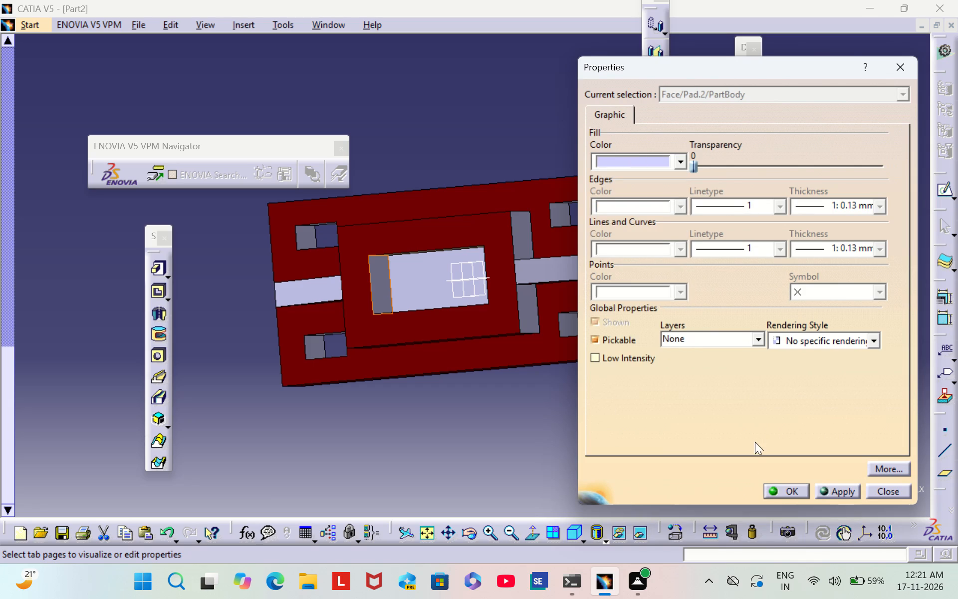
{"action": "left_click", "coordinate": [777, 488]}
Set the fill colour of the boss cavity's short inner wall at the positive X end to tan.
{"action": "scroll", "coordinate": [493, 425], "scroll_direction": "down", "scroll_amount": 1}
{"action": "middle_click_drag", "start_coordinate": [494, 424], "coordinate": [595, 356]}
{"action": "right_click_drag", "start_coordinate": [497, 423], "coordinate": [595, 356]}
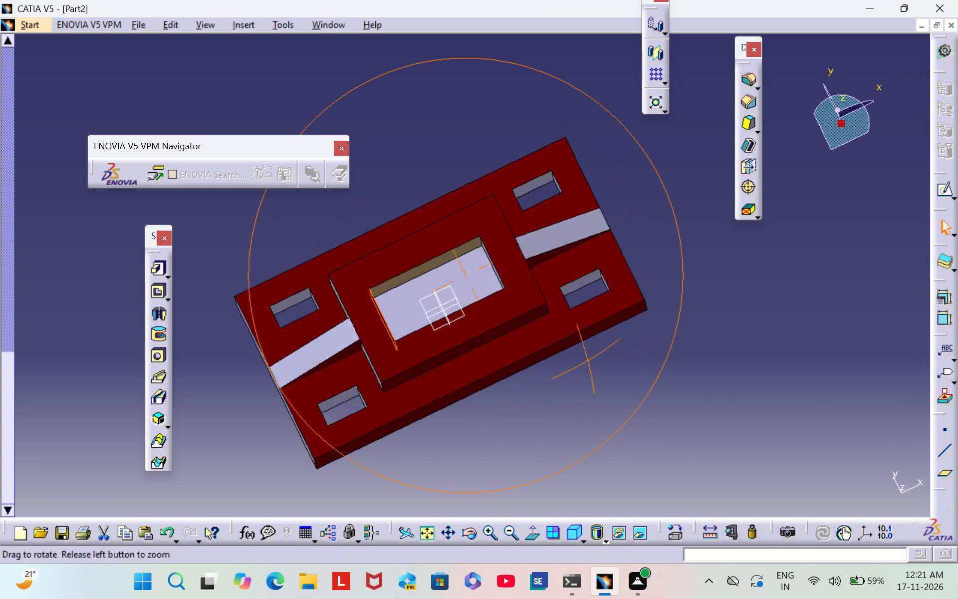
{"action": "right_click_drag", "start_coordinate": [595, 356], "coordinate": [632, 328]}
{"action": "middle_click_drag", "start_coordinate": [595, 356], "coordinate": [632, 328]}
{"action": "right_click", "coordinate": [480, 259]}
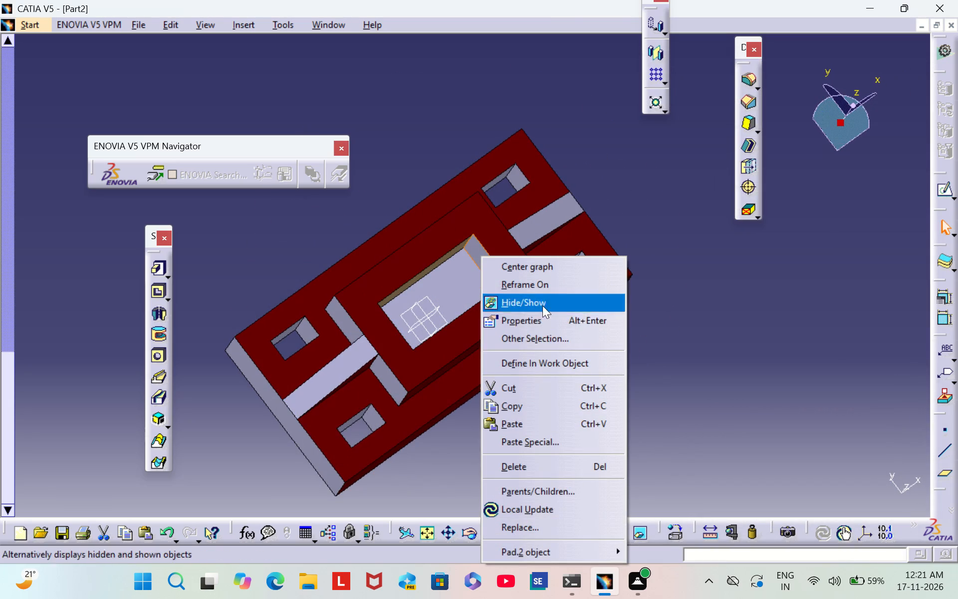
{"action": "left_click", "coordinate": [548, 322]}
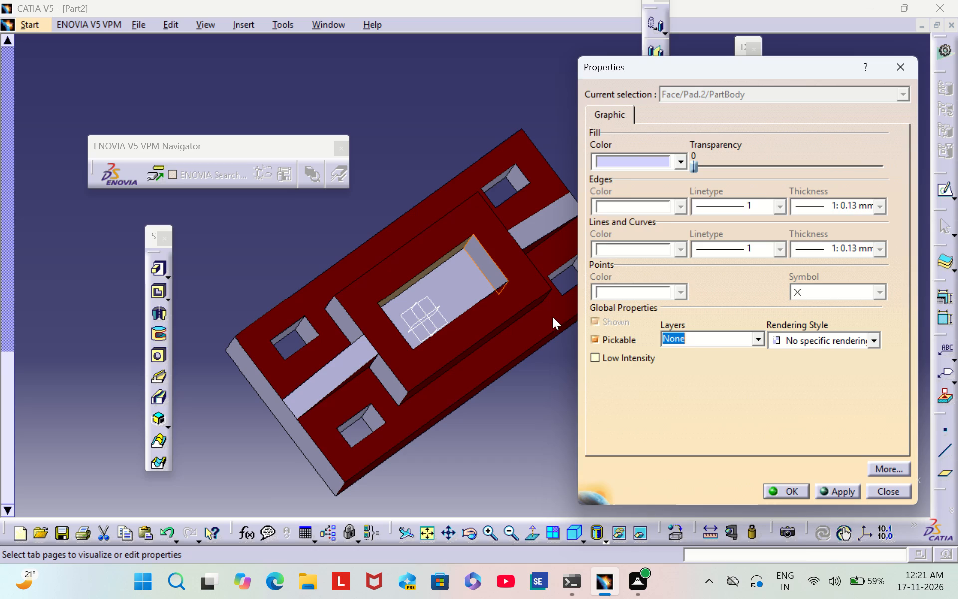
{"action": "left_click", "coordinate": [636, 166]}
{"action": "left_click", "coordinate": [627, 362]}
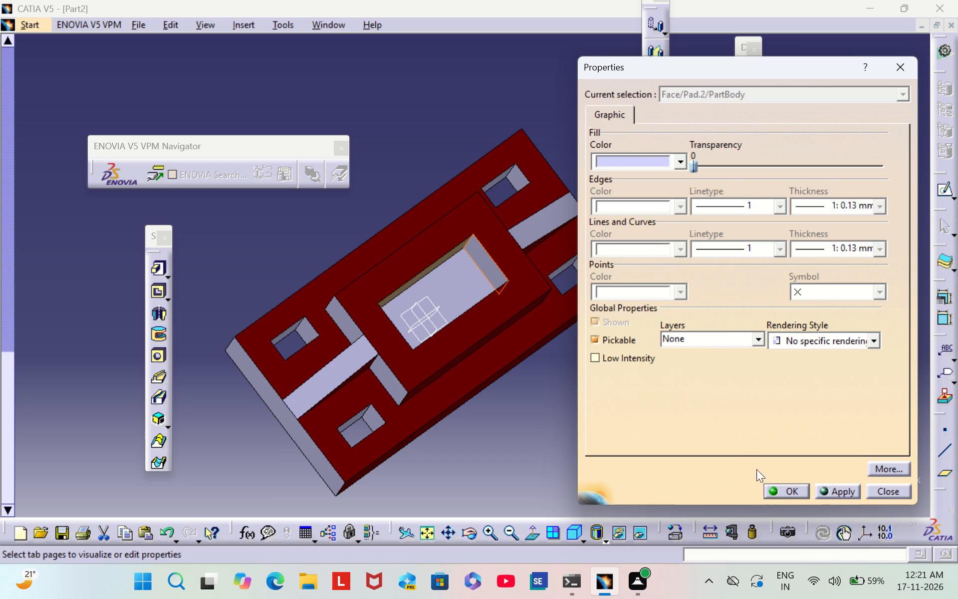
{"action": "left_click", "coordinate": [778, 480]}
{"action": "left_click", "coordinate": [779, 488]}
Set the fill colour of the floor of the boss cavity to tan.
{"action": "scroll", "coordinate": [700, 473], "scroll_direction": "down", "scroll_amount": 2}
{"action": "middle_click_drag", "start_coordinate": [700, 473], "coordinate": [700, 464]}
{"action": "right_click_drag", "start_coordinate": [700, 470], "coordinate": [700, 464]}
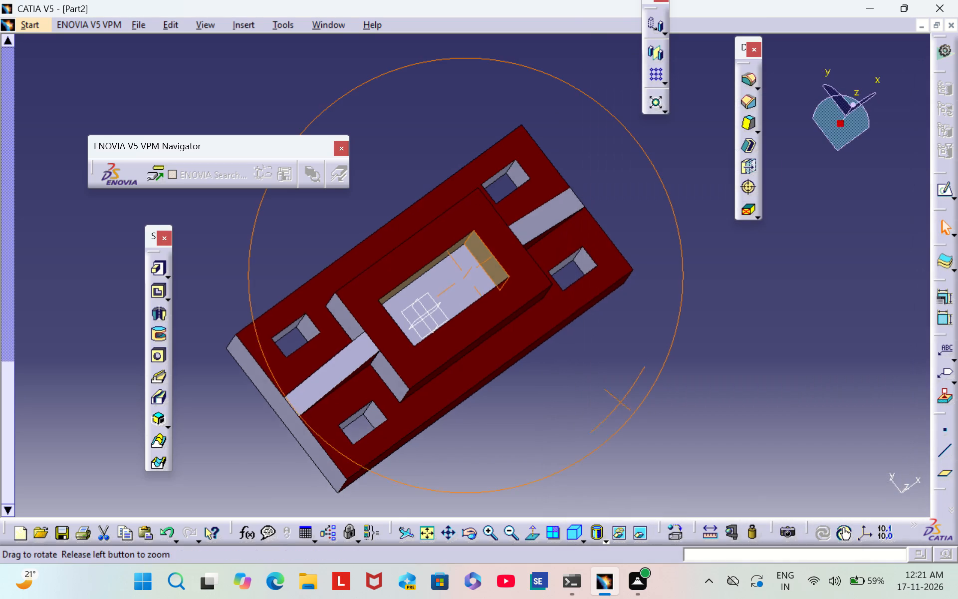
{"action": "right_click_drag", "start_coordinate": [700, 464], "coordinate": [694, 383]}
{"action": "middle_click_drag", "start_coordinate": [700, 464], "coordinate": [694, 383]}
{"action": "right_click", "coordinate": [464, 279]}
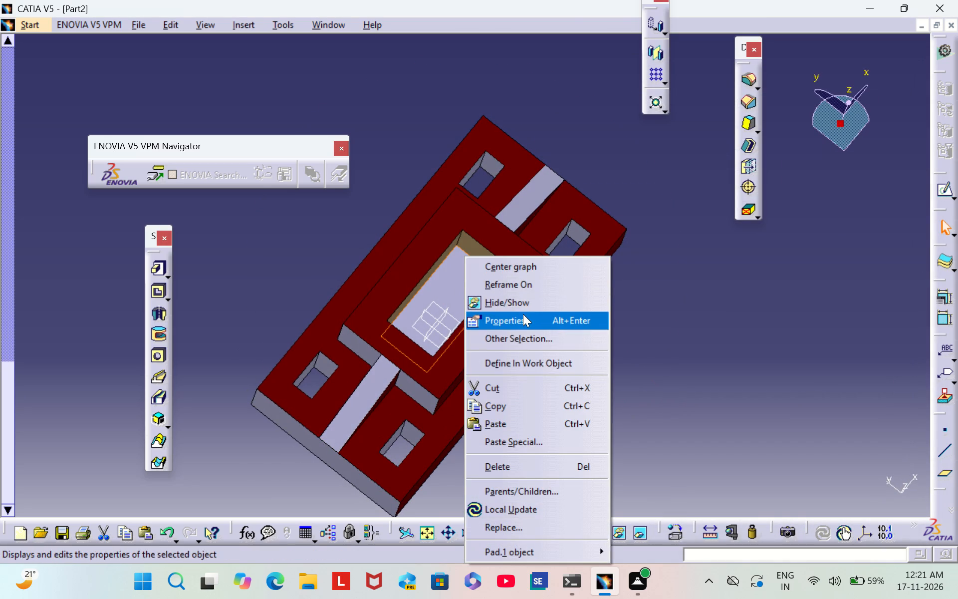
{"action": "left_click", "coordinate": [524, 315]}
{"action": "left_click", "coordinate": [636, 160]}
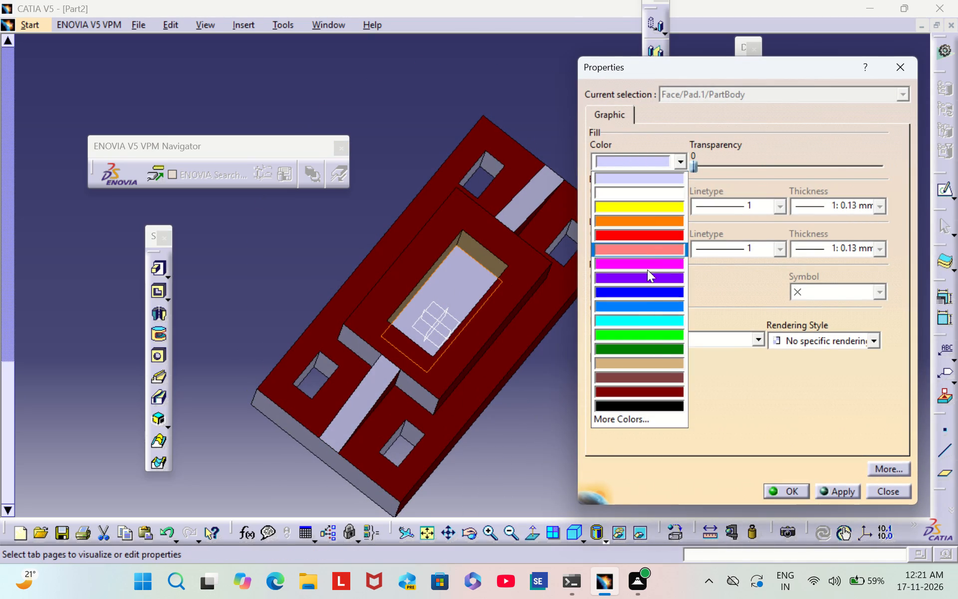
{"action": "left_click", "coordinate": [664, 366]}
{"action": "left_click", "coordinate": [786, 493]}
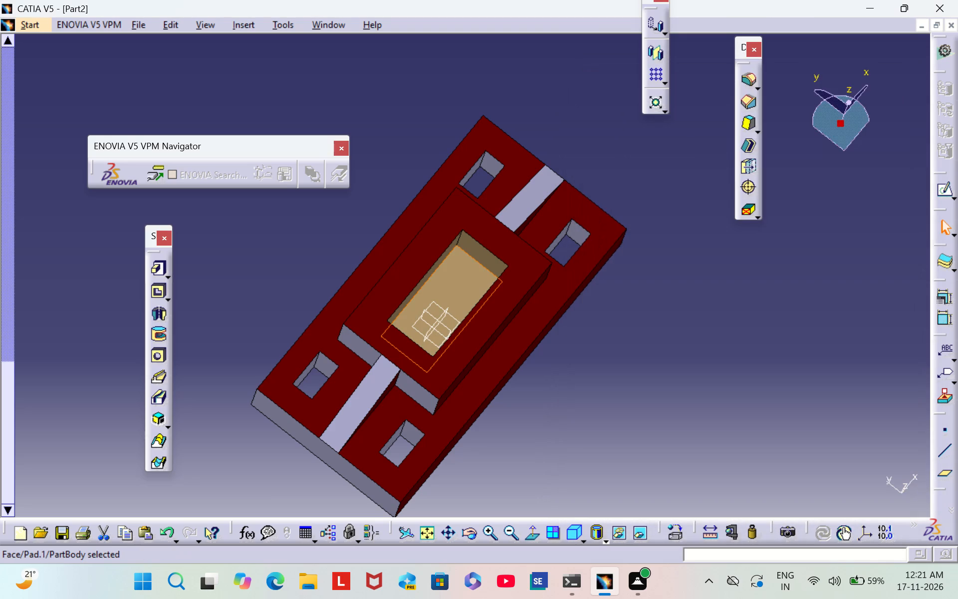
Set the fill colour of the boss cavity's remaining long front inner wall to tan.
{"action": "middle_click_drag", "start_coordinate": [349, 243], "coordinate": [491, 314]}
{"action": "right_click_drag", "start_coordinate": [349, 243], "coordinate": [491, 314]}
{"action": "right_click", "coordinate": [468, 305]}
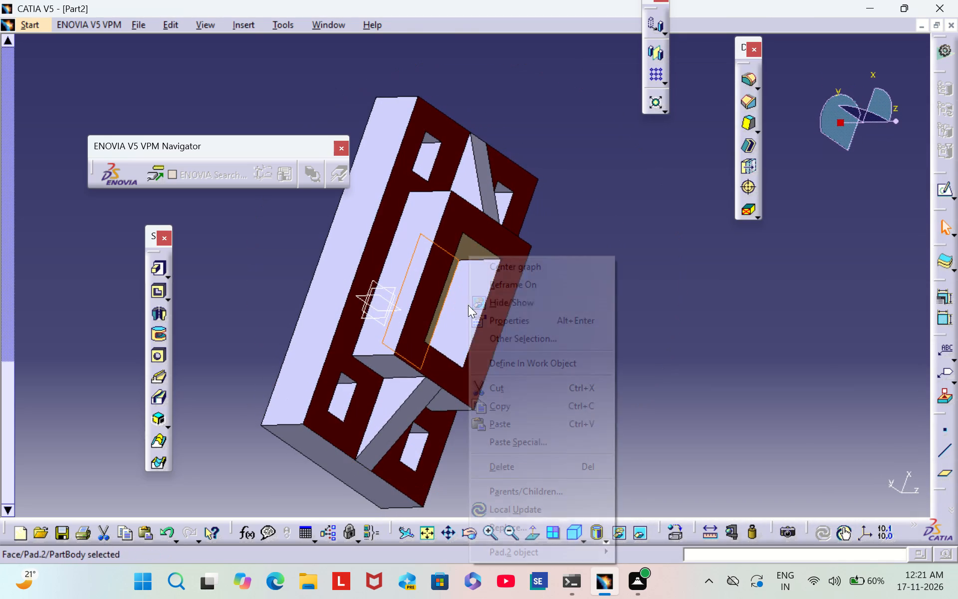
{"action": "left_click", "coordinate": [519, 316]}
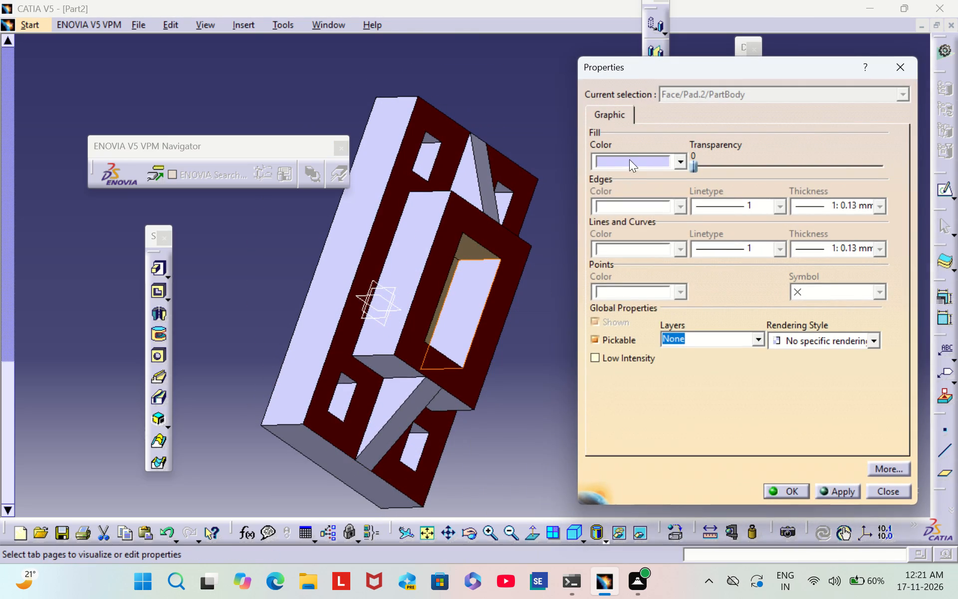
{"action": "left_click", "coordinate": [630, 159]}
{"action": "left_click", "coordinate": [618, 361]}
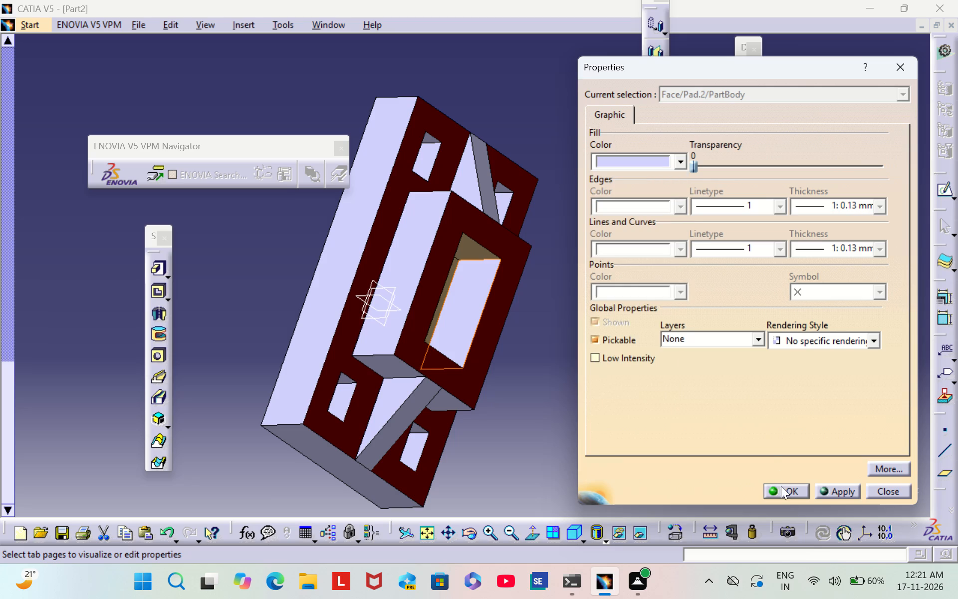
{"action": "left_click", "coordinate": [784, 492]}
{"action": "left_click", "coordinate": [287, 235]}
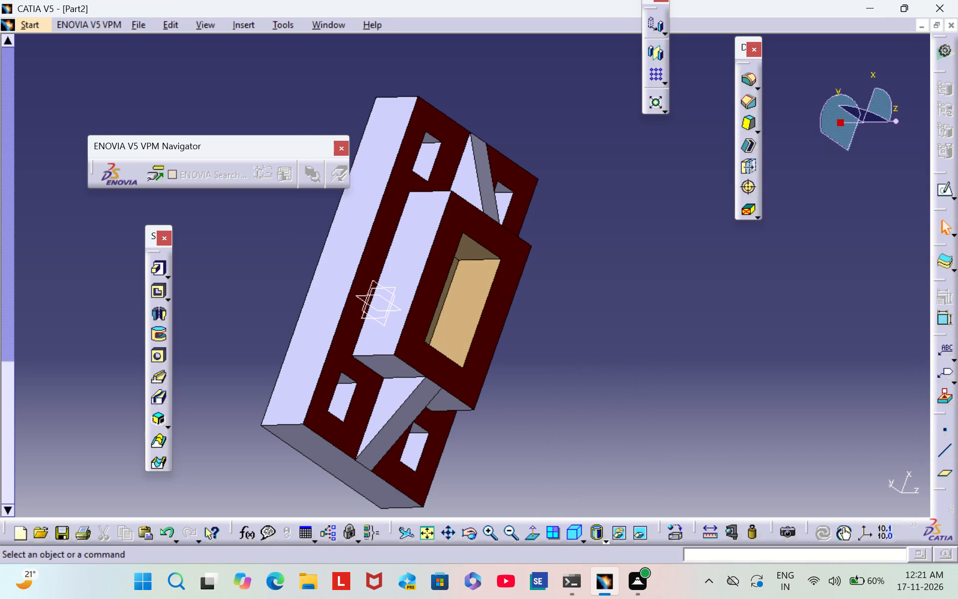
Set the fill colour of the base block's long side face on the positive Y side to dark red.
{"action": "scroll", "coordinate": [289, 233], "scroll_direction": "down", "scroll_amount": 1}
{"action": "middle_click_drag", "start_coordinate": [289, 233], "coordinate": [402, 227]}
{"action": "right_click_drag", "start_coordinate": [293, 233], "coordinate": [402, 227]}
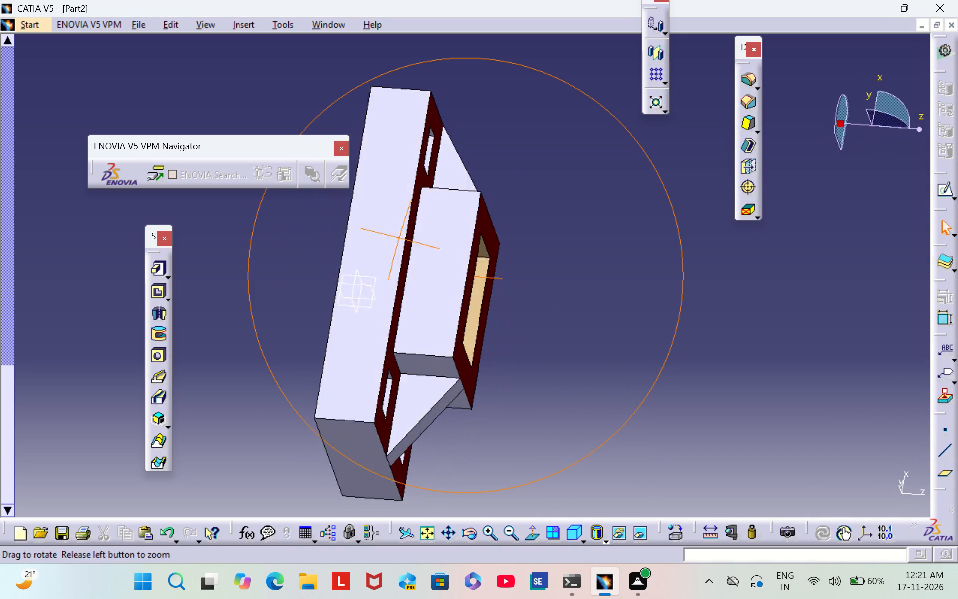
{"action": "right_click_drag", "start_coordinate": [402, 227], "coordinate": [404, 209]}
{"action": "middle_click_drag", "start_coordinate": [402, 227], "coordinate": [404, 209]}
{"action": "right_click", "coordinate": [390, 181]}
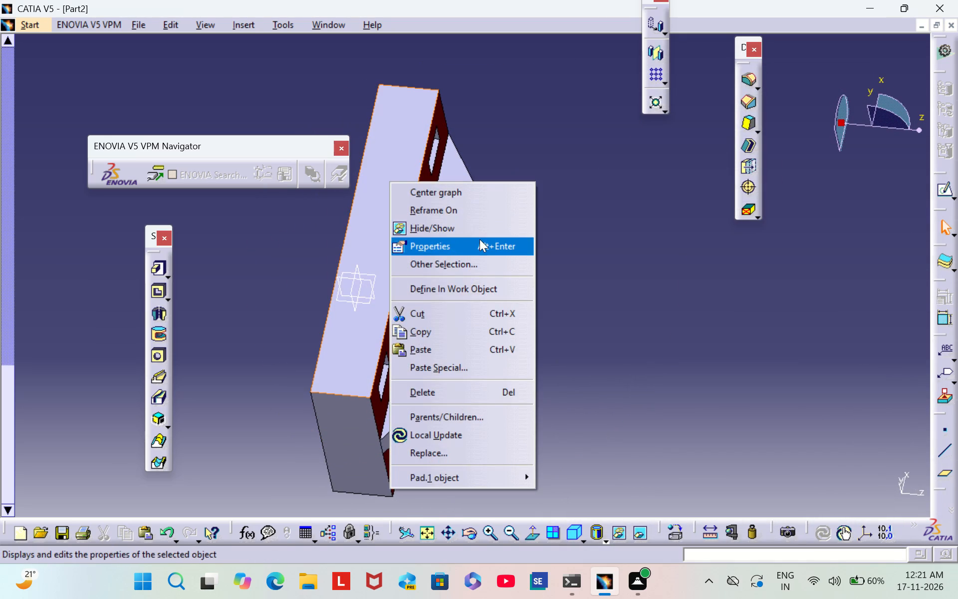
{"action": "left_click", "coordinate": [480, 240]}
{"action": "left_click", "coordinate": [634, 164]}
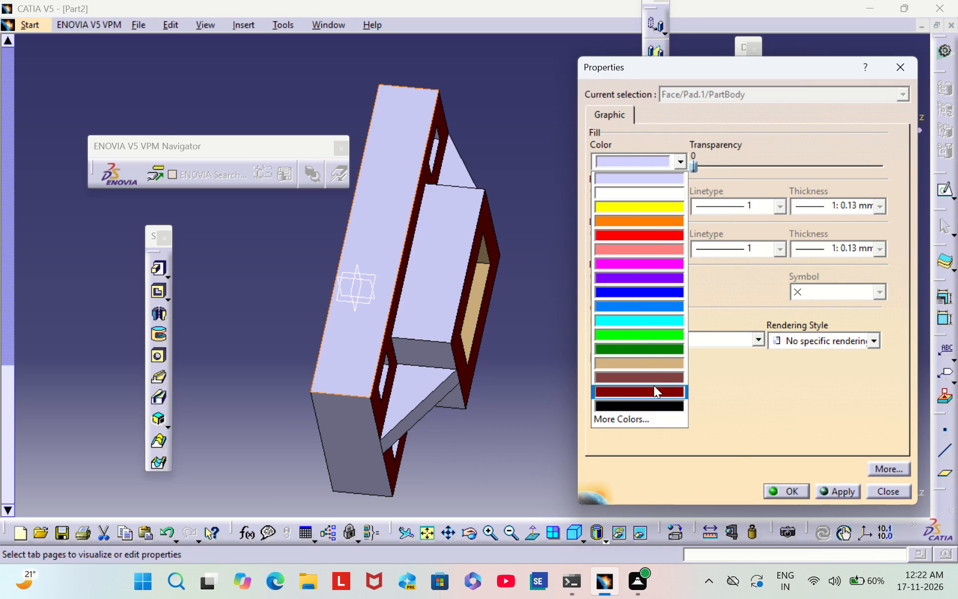
{"action": "left_click", "coordinate": [654, 386]}
{"action": "left_click", "coordinate": [779, 484]}
Set the fill colour of the base block's short end face at the negative X end to dark red.
{"action": "scroll", "coordinate": [643, 431], "scroll_direction": "down", "scroll_amount": 1}
{"action": "middle_click_drag", "start_coordinate": [643, 431], "coordinate": [641, 430]}
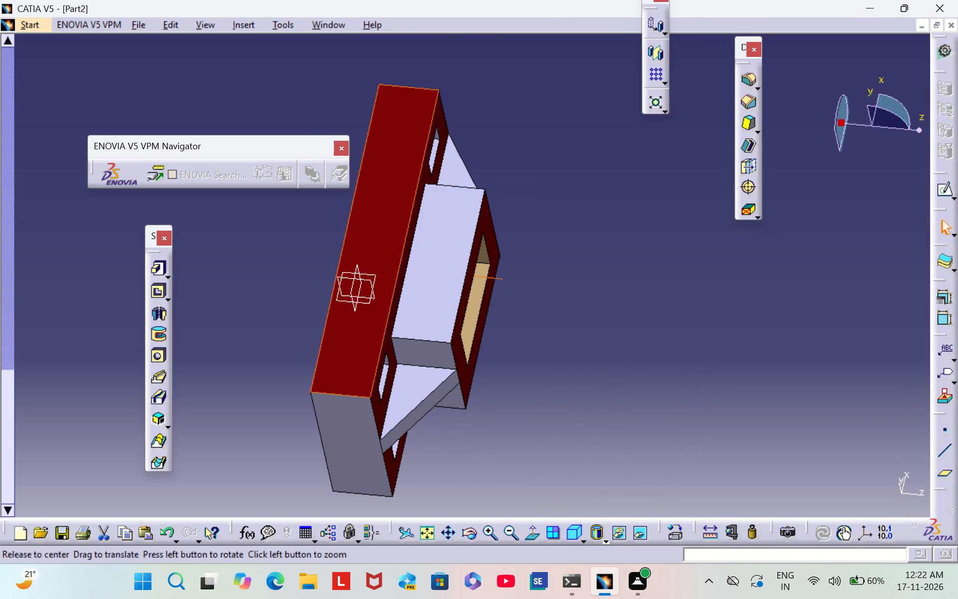
{"action": "middle_click_drag", "start_coordinate": [641, 430], "coordinate": [543, 242]}
{"action": "right_click_drag", "start_coordinate": [635, 423], "coordinate": [543, 240]}
{"action": "right_click", "coordinate": [278, 370]}
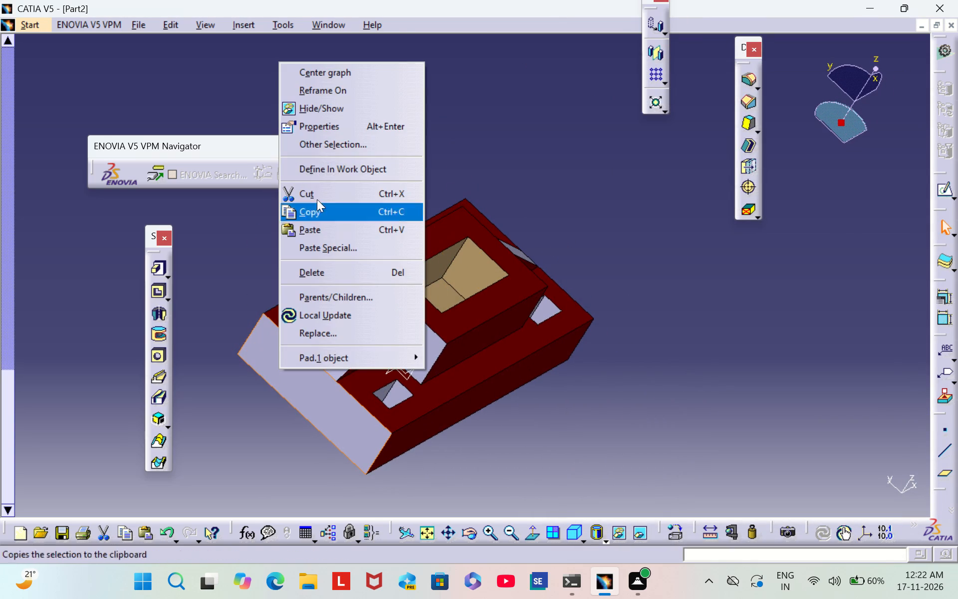
{"action": "left_click", "coordinate": [336, 125]}
{"action": "left_click", "coordinate": [627, 165]}
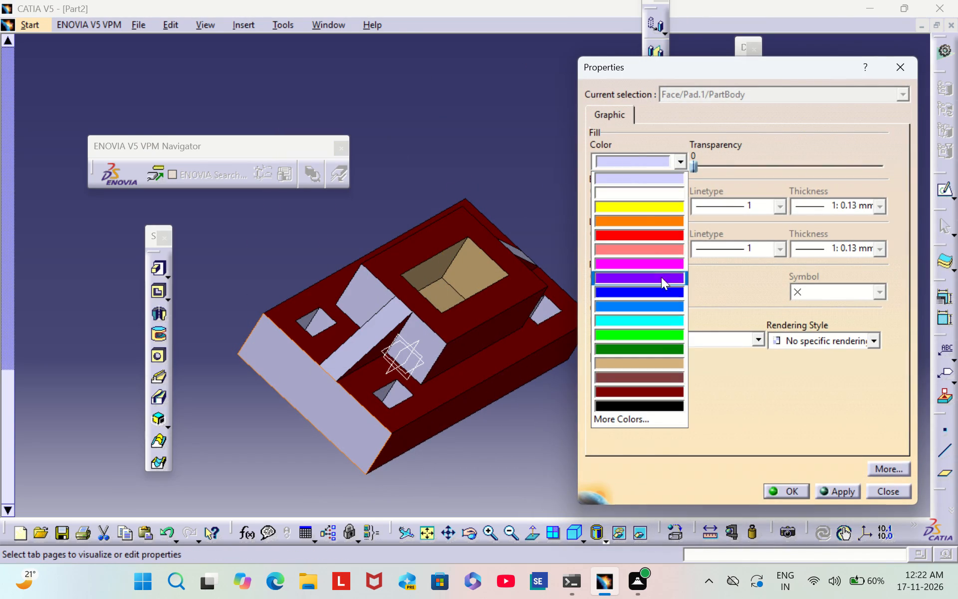
{"action": "left_click", "coordinate": [671, 385]}
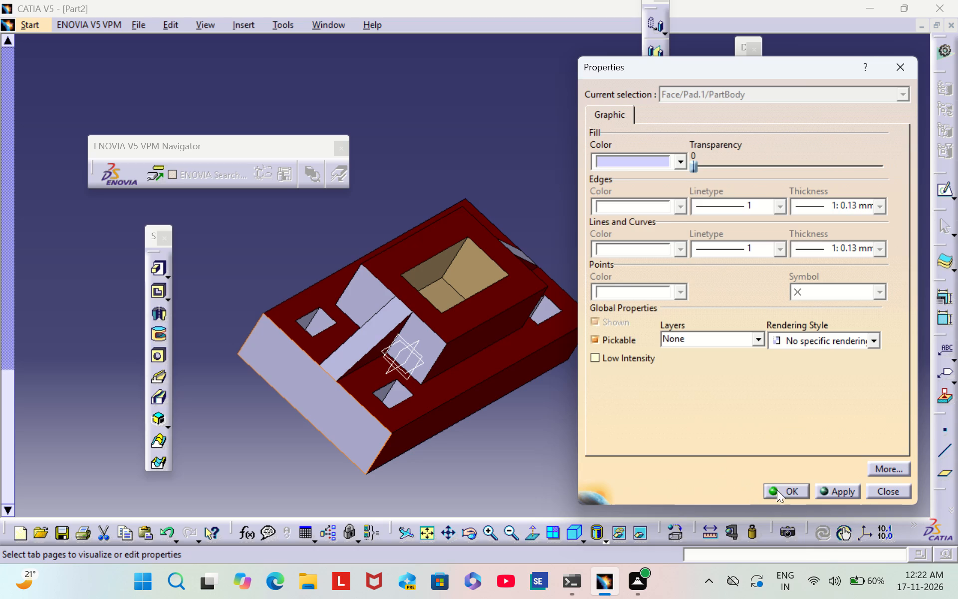
{"action": "left_click", "coordinate": [777, 488]}
Set the fill colour of the boss's positive X outer end face, on the positive Y side of the rib, to dark red.
{"action": "middle_click_drag", "start_coordinate": [649, 314], "coordinate": [390, 342]}
{"action": "right_click_drag", "start_coordinate": [649, 312], "coordinate": [390, 342]}
{"action": "middle_click_drag", "start_coordinate": [390, 342], "coordinate": [397, 342]}
{"action": "right_click", "coordinate": [551, 252]}
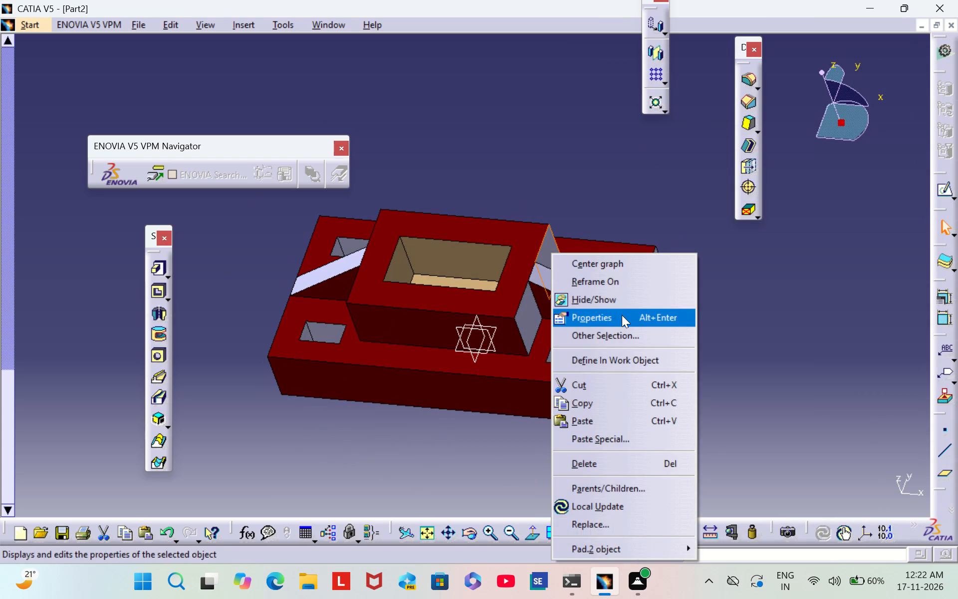
{"action": "left_click", "coordinate": [622, 315]}
{"action": "left_click", "coordinate": [639, 162]}
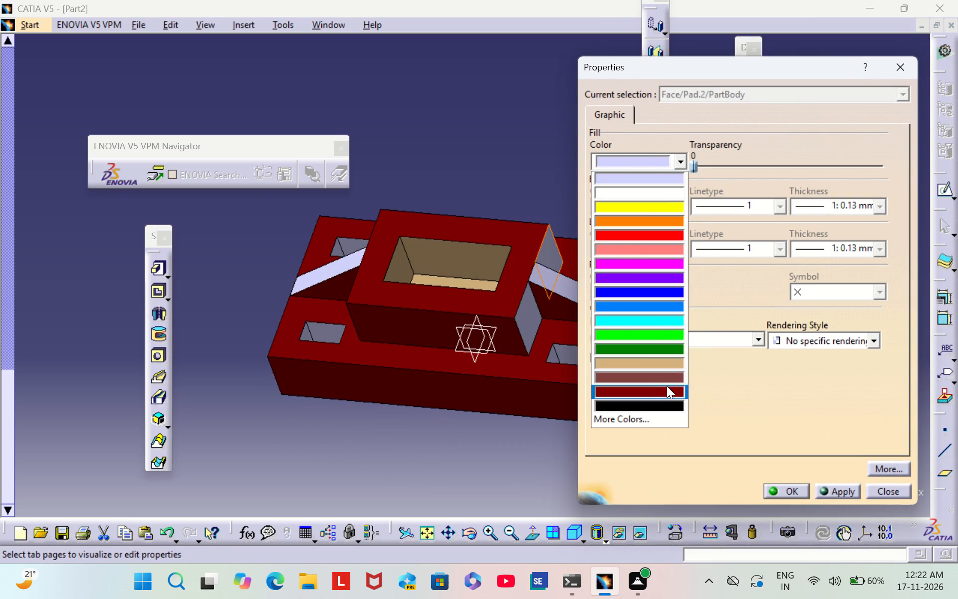
{"action": "left_click", "coordinate": [667, 388]}
{"action": "left_click", "coordinate": [790, 489]}
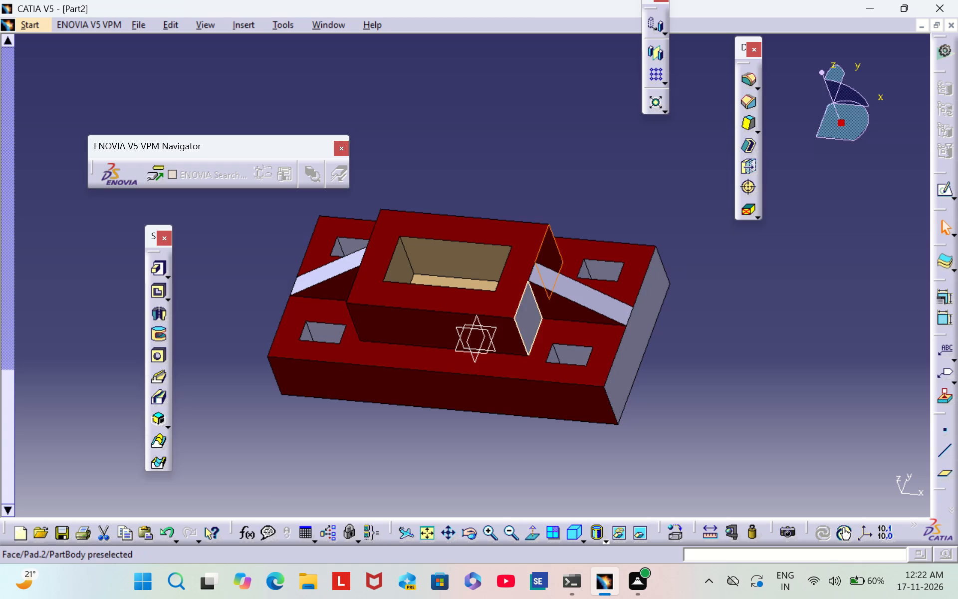
Set the fill colour of the boss's positive X outer end face, on the negative Y side of the rib, to dark red.
{"action": "right_click", "coordinate": [533, 319]}
{"action": "left_click", "coordinate": [600, 83]}
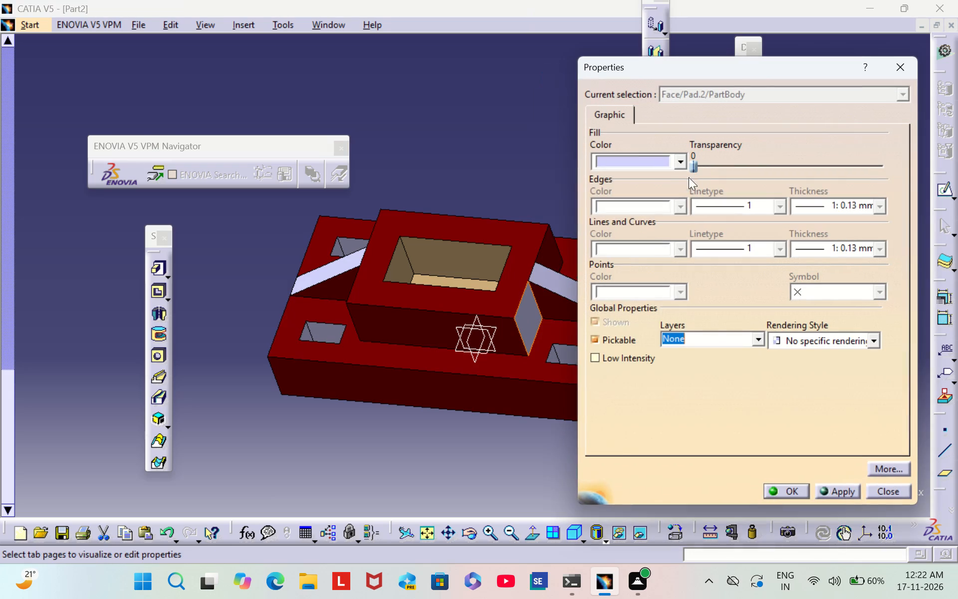
{"action": "left_click", "coordinate": [659, 159]}
{"action": "left_click", "coordinate": [674, 394]}
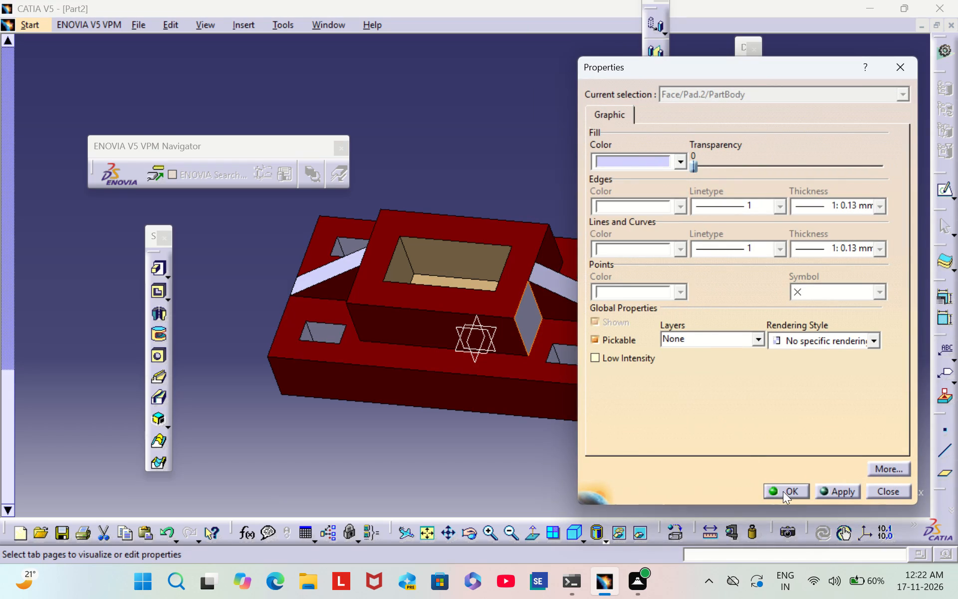
{"action": "left_click", "coordinate": [784, 490]}
Set the fill colour of the sloping face of the rib at the positive X end to dark red.
{"action": "right_click", "coordinate": [600, 301]}
{"action": "left_click", "coordinate": [661, 322]}
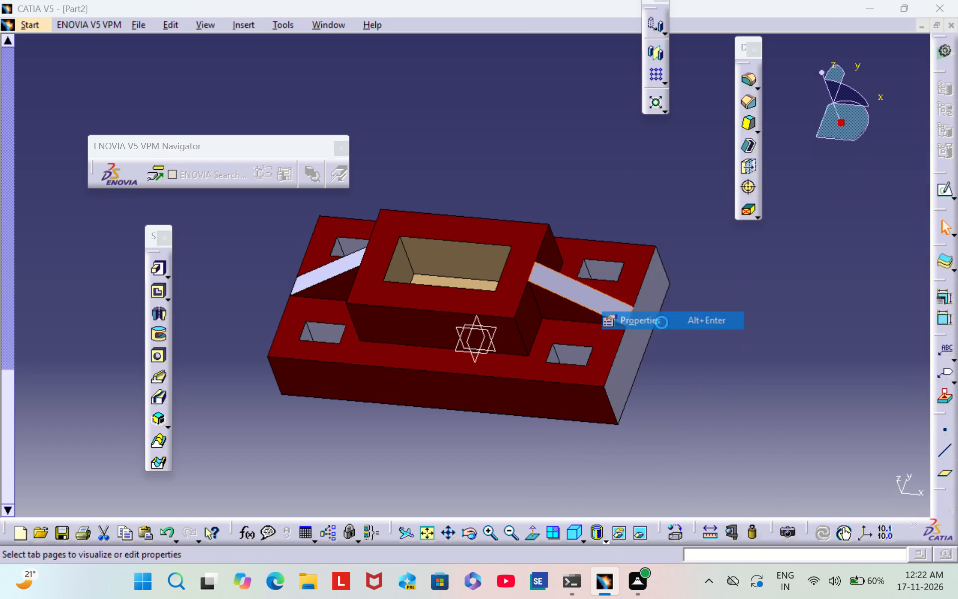
{"action": "left_click", "coordinate": [649, 156]}
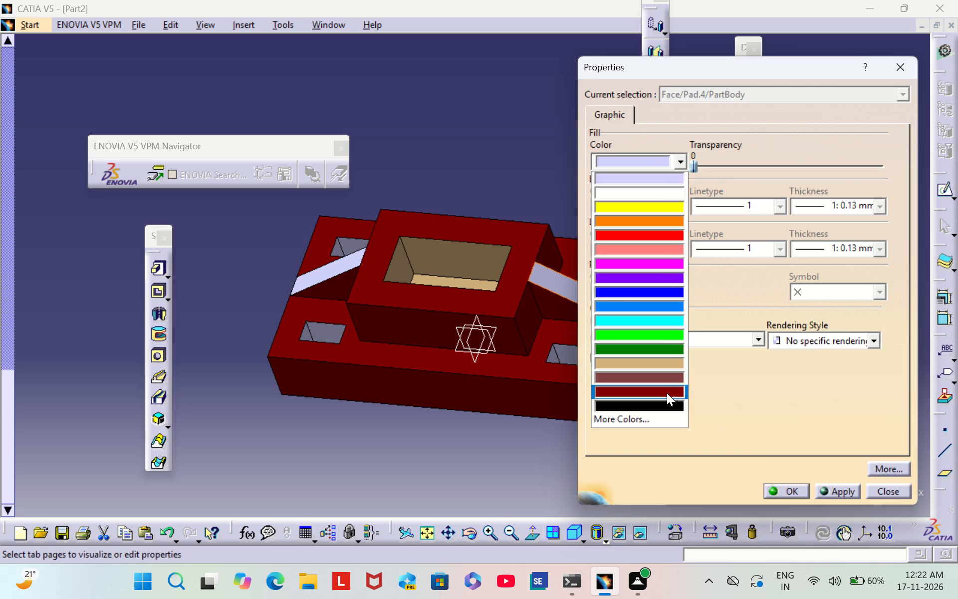
{"action": "left_click", "coordinate": [667, 393]}
{"action": "left_click", "coordinate": [787, 490]}
Set the fill colour of the base block's short end face at the positive X end to dark red.
{"action": "scroll", "coordinate": [728, 375], "scroll_direction": "down", "scroll_amount": 2}
{"action": "middle_click_drag", "start_coordinate": [727, 374], "coordinate": [611, 331]}
{"action": "right_click_drag", "start_coordinate": [727, 373], "coordinate": [611, 331]}
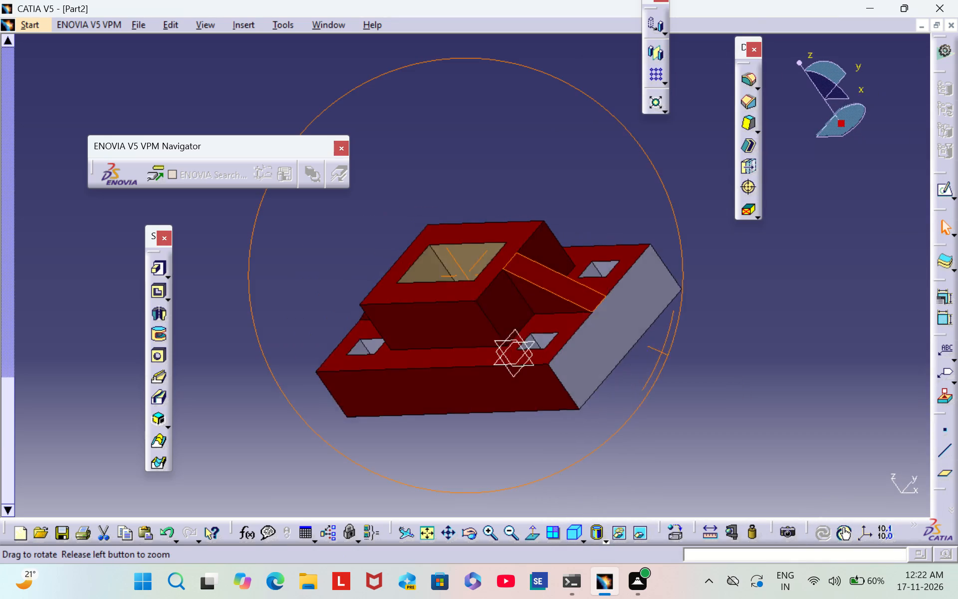
{"action": "right_click_drag", "start_coordinate": [611, 331], "coordinate": [596, 327]}
{"action": "middle_click_drag", "start_coordinate": [611, 331], "coordinate": [596, 327]}
{"action": "right_click", "coordinate": [611, 325]}
{"action": "left_click", "coordinate": [680, 87]}
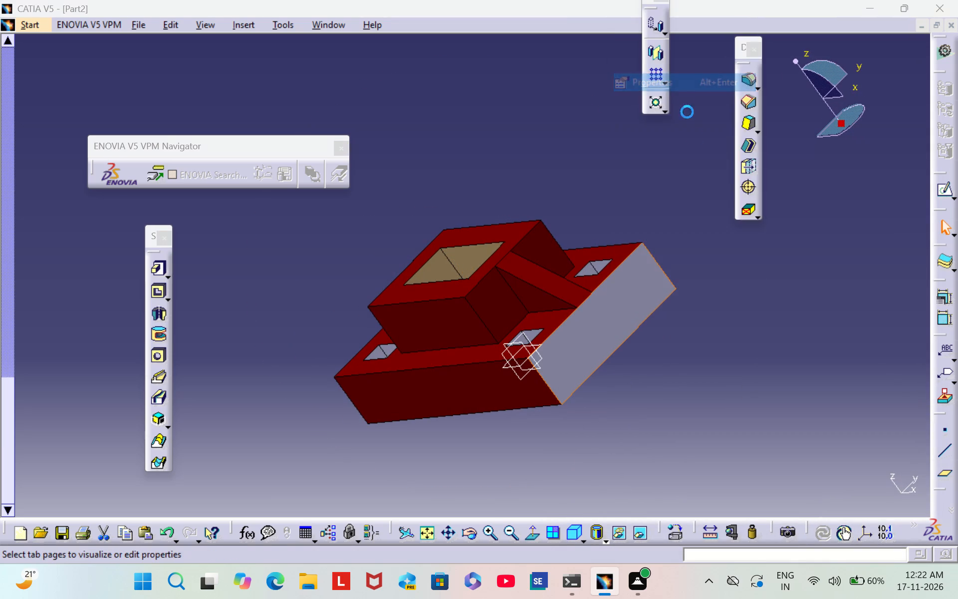
{"action": "left_click", "coordinate": [665, 163]}
{"action": "left_click", "coordinate": [663, 392]}
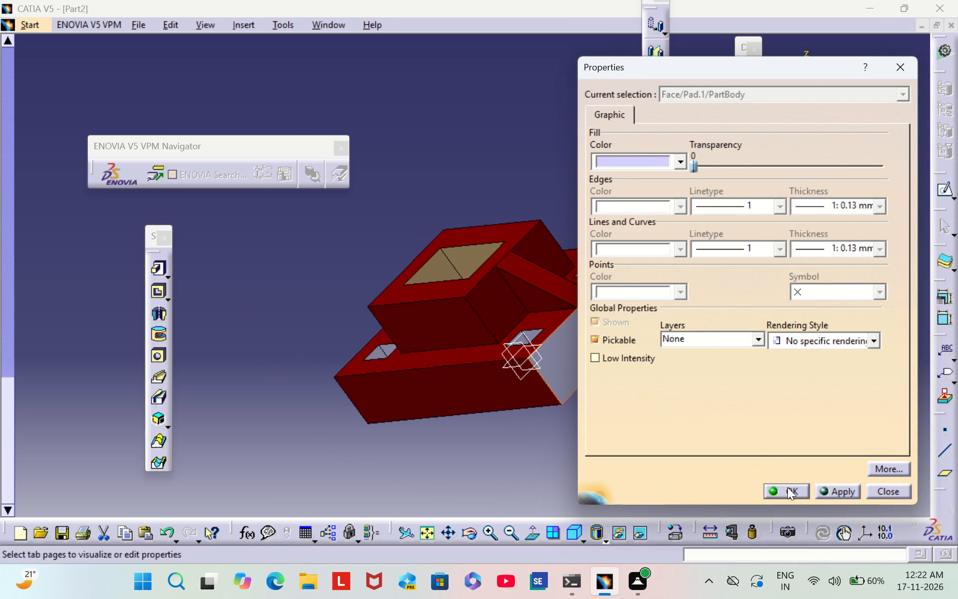
{"action": "left_click", "coordinate": [789, 490]}
Set the fill colour of the boss's long outer side face on the positive Y side to dark red.
{"action": "middle_click_drag", "start_coordinate": [247, 330], "coordinate": [422, 351]}
{"action": "scroll", "coordinate": [247, 330], "scroll_direction": "down", "scroll_amount": 1}
{"action": "right_click_drag", "start_coordinate": [336, 350], "coordinate": [422, 351]}
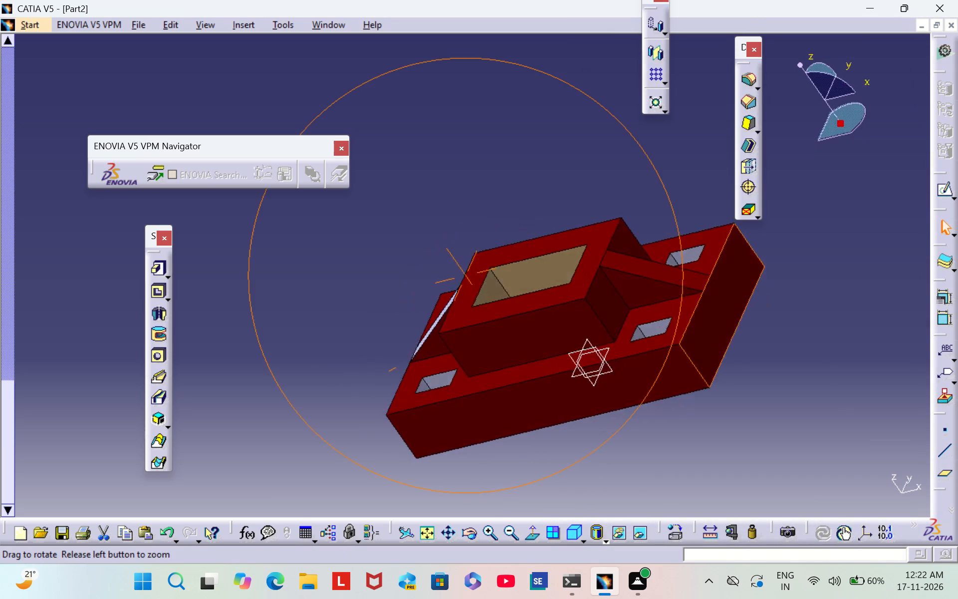
{"action": "right_click_drag", "start_coordinate": [422, 351], "coordinate": [722, 306]}
{"action": "middle_click_drag", "start_coordinate": [422, 351], "coordinate": [727, 307]}
{"action": "middle_click_drag", "start_coordinate": [552, 424], "coordinate": [571, 420]}
{"action": "scroll", "coordinate": [552, 424], "scroll_direction": "down", "scroll_amount": 1}
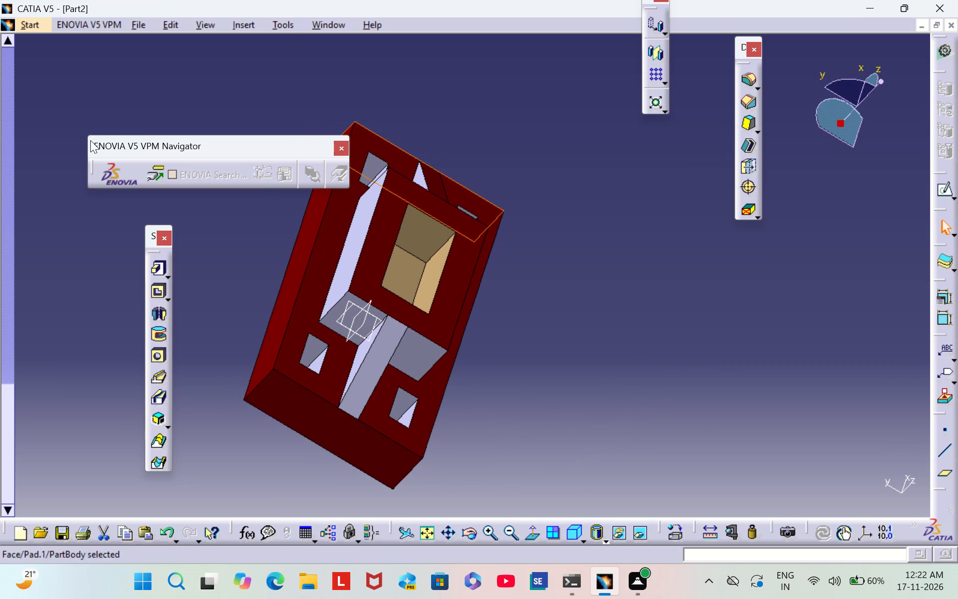
{"action": "left_click", "coordinate": [218, 271]}
{"action": "middle_click_drag", "start_coordinate": [218, 270], "coordinate": [420, 409]}
{"action": "scroll", "coordinate": [218, 270], "scroll_direction": "down", "scroll_amount": 1}
{"action": "right_click_drag", "start_coordinate": [224, 280], "coordinate": [420, 409]}
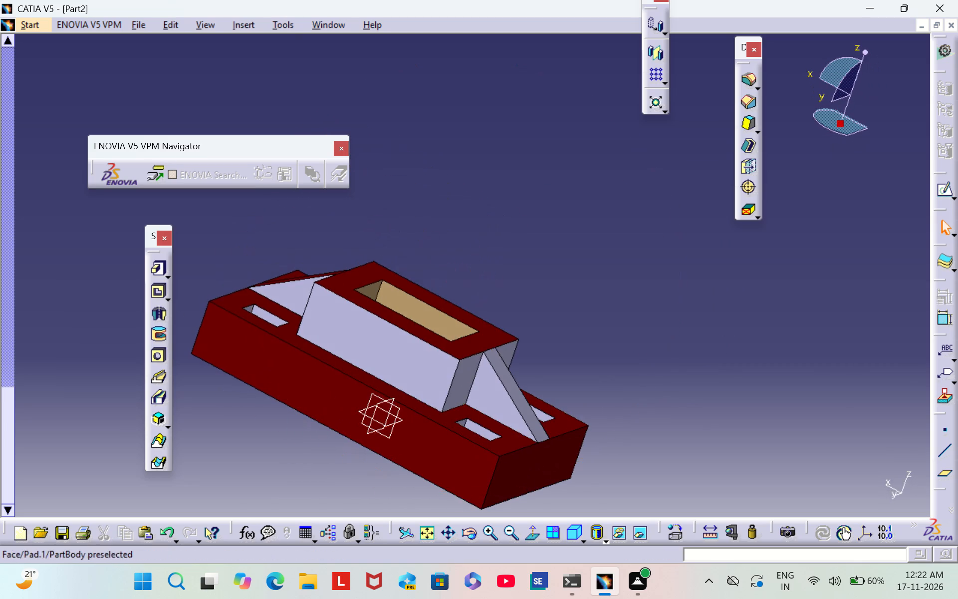
{"action": "left_click", "coordinate": [561, 292]}
{"action": "middle_click_drag", "start_coordinate": [561, 296], "coordinate": [630, 246]}
{"action": "right_click", "coordinate": [424, 314]}
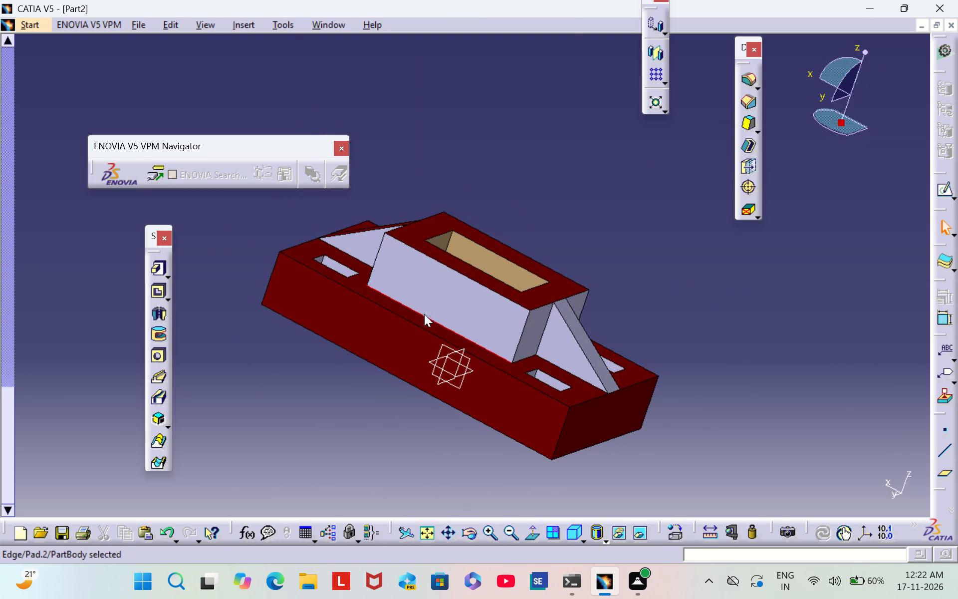
{"action": "double_click", "coordinate": [676, 261]}
{"action": "right_click", "coordinate": [444, 296]}
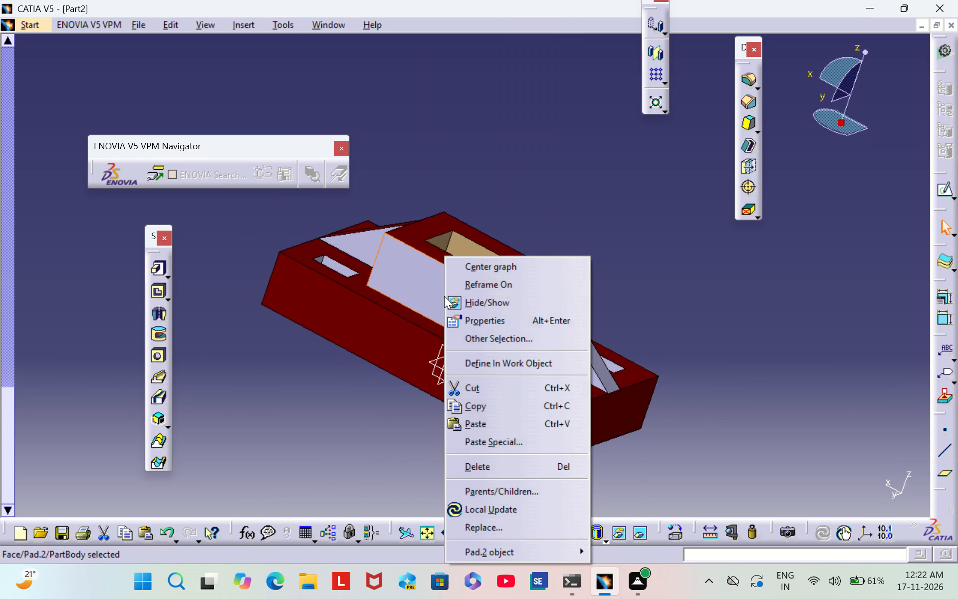
{"action": "left_click", "coordinate": [530, 317]}
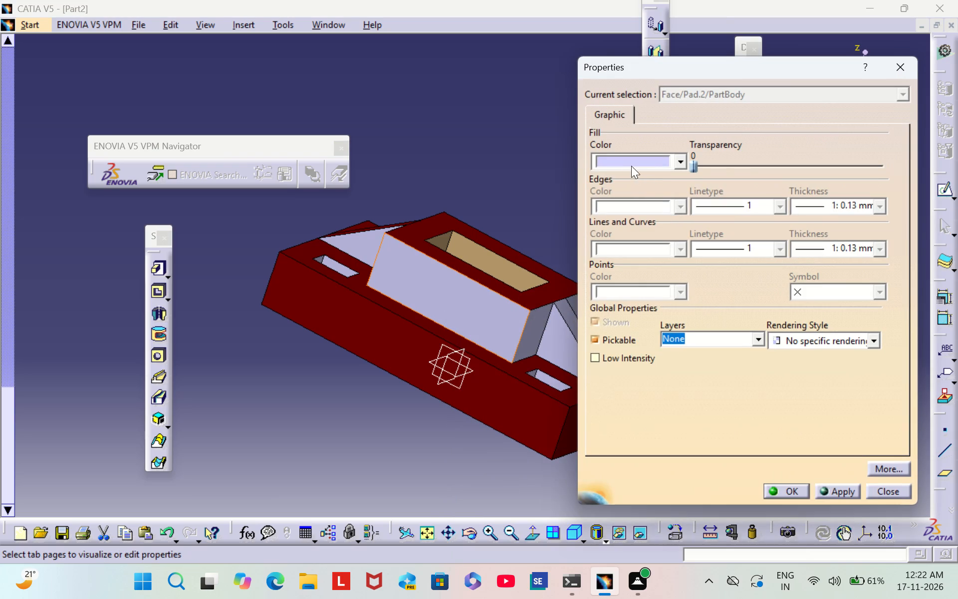
{"action": "left_click", "coordinate": [631, 166]}
{"action": "left_click", "coordinate": [654, 394]}
{"action": "left_click", "coordinate": [784, 490]}
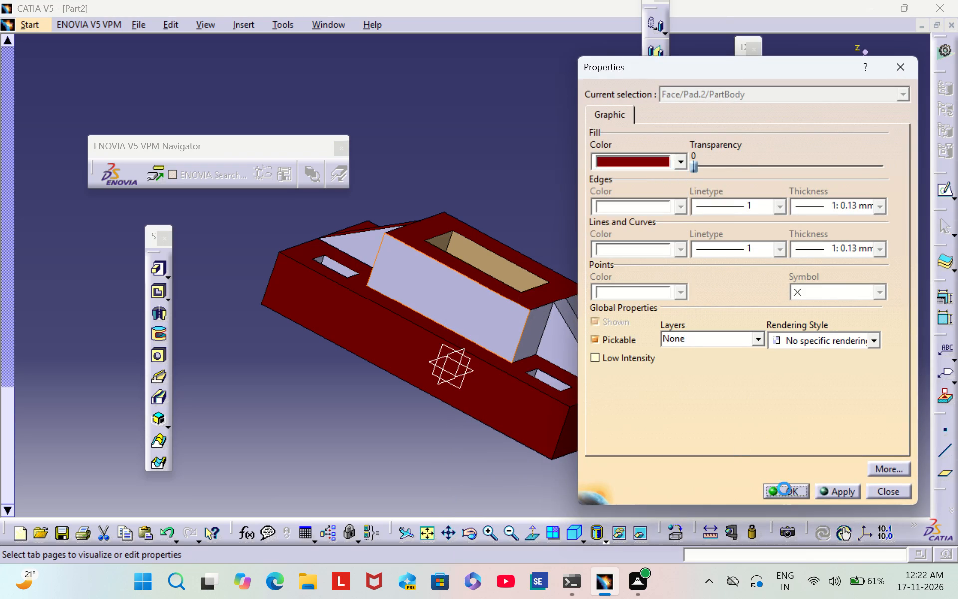
Set the fill colour of the negative X rib's triangular side face on the positive Y side to dark red.
{"action": "right_click", "coordinate": [570, 356]}
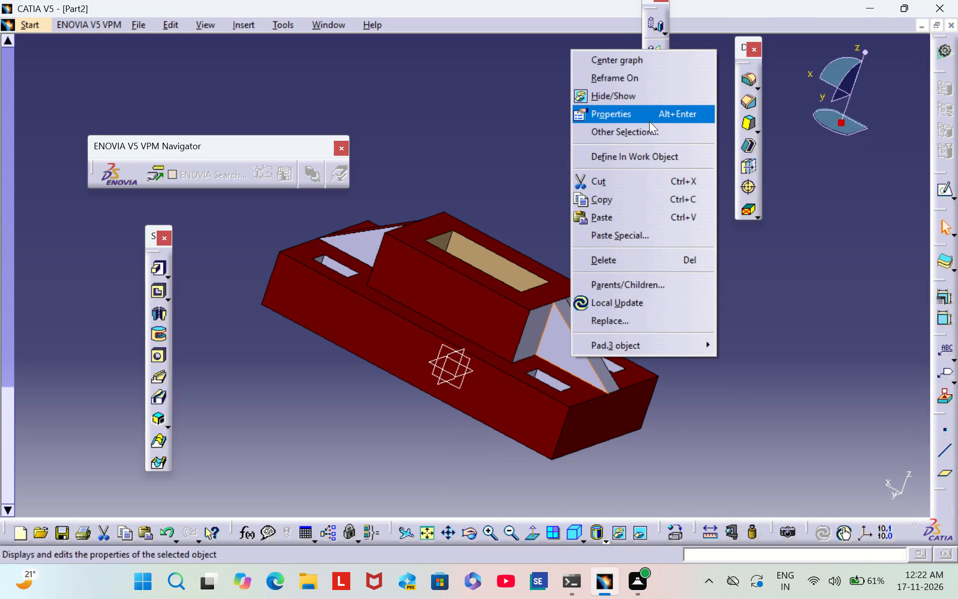
{"action": "left_click", "coordinate": [649, 119]}
{"action": "left_click", "coordinate": [642, 163]}
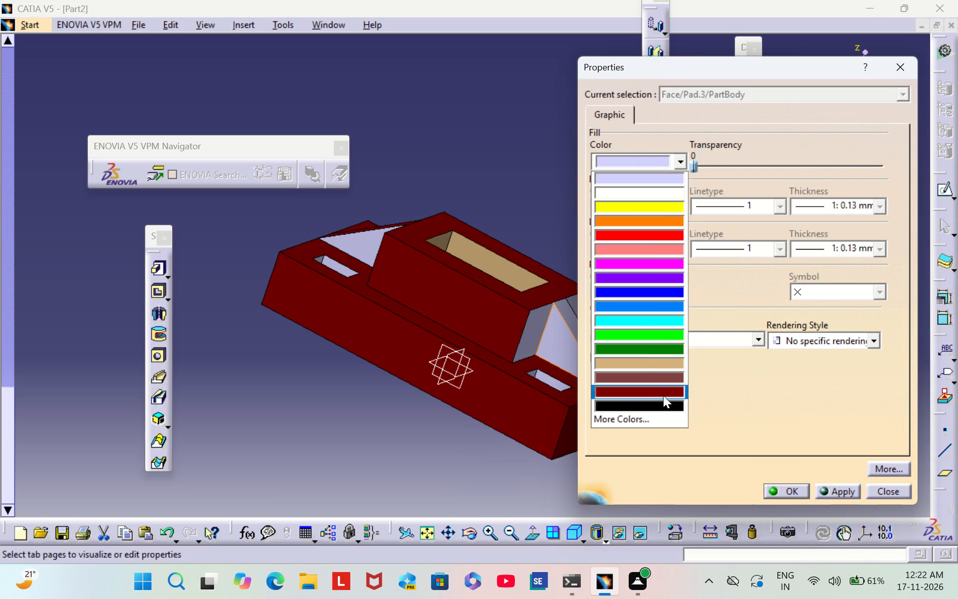
{"action": "left_click", "coordinate": [662, 387]}
{"action": "left_click", "coordinate": [793, 485]}
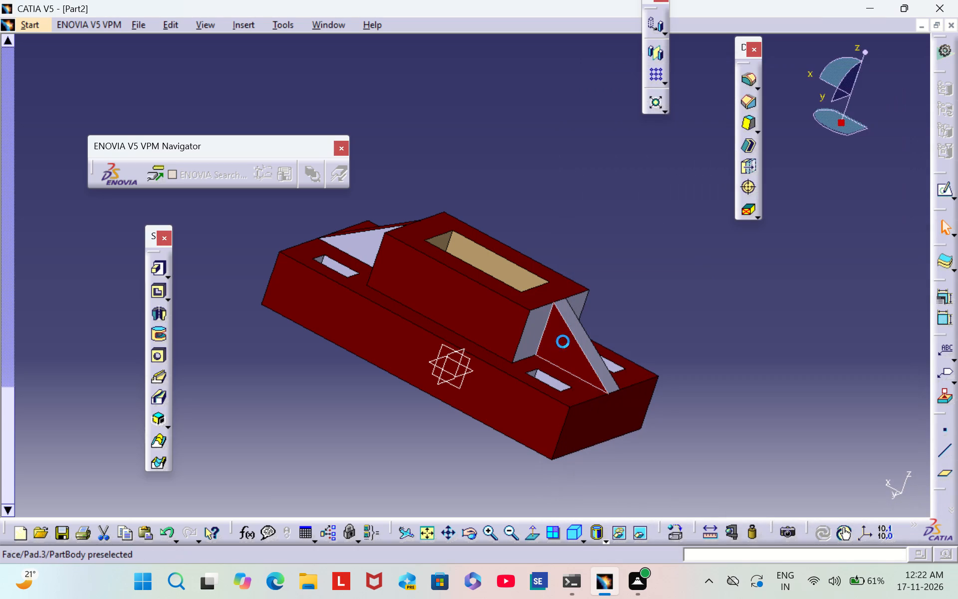
Set the fill colour of the boss's negative X outer end face, on the positive Y side of the rib, to dark red.
{"action": "right_click", "coordinate": [531, 331]}
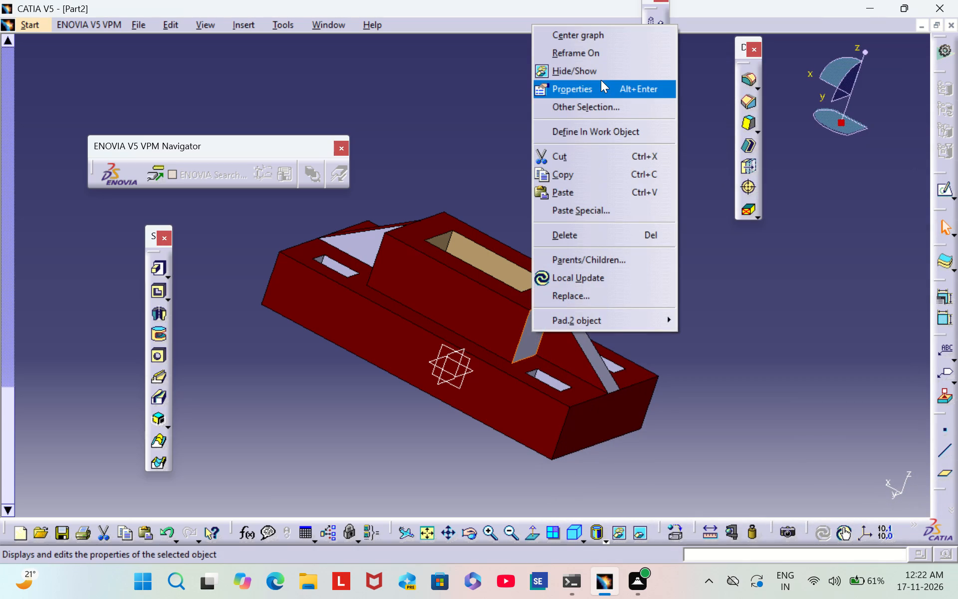
{"action": "left_click", "coordinate": [601, 80]}
{"action": "left_click", "coordinate": [650, 159]}
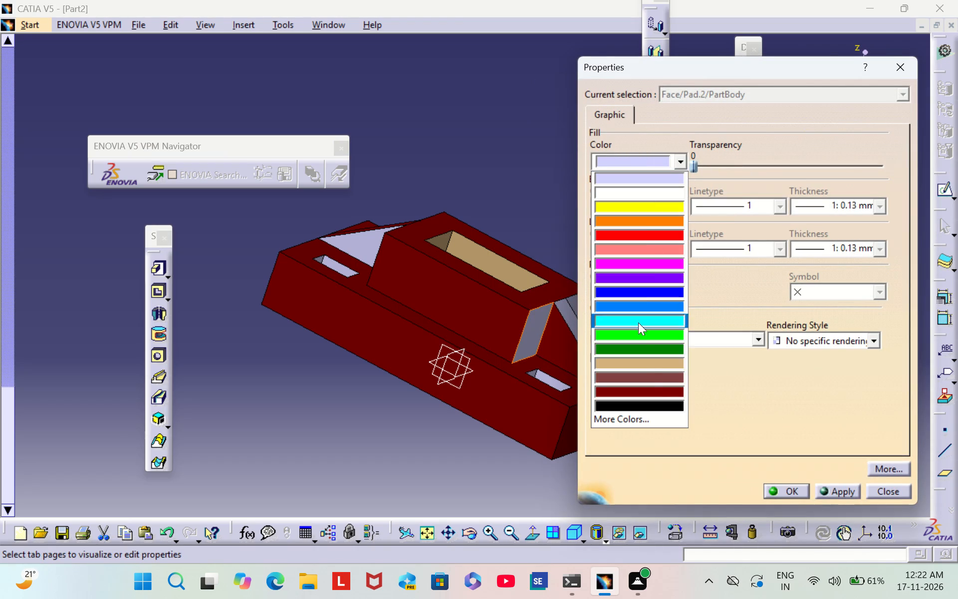
{"action": "left_click", "coordinate": [654, 393]}
{"action": "left_click", "coordinate": [781, 486]}
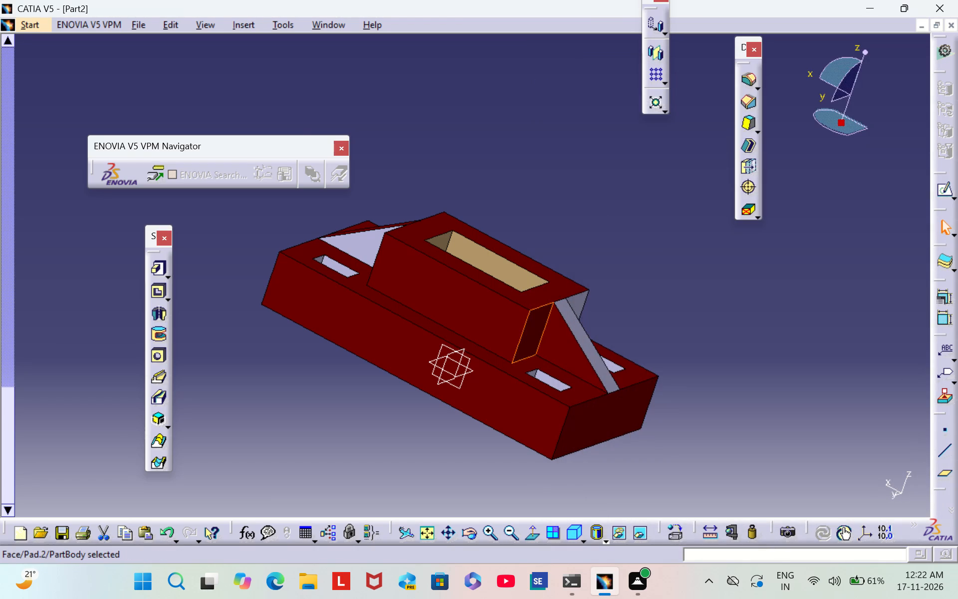
Set the fill colour of the boss's negative X outer end face, on the negative Y side of the rib, to dark red.
{"action": "middle_click_drag", "start_coordinate": [654, 249], "coordinate": [446, 321]}
{"action": "scroll", "coordinate": [654, 249], "scroll_direction": "down", "scroll_amount": 1}
{"action": "right_click_drag", "start_coordinate": [653, 249], "coordinate": [447, 318]}
{"action": "right_click", "coordinate": [516, 350]}
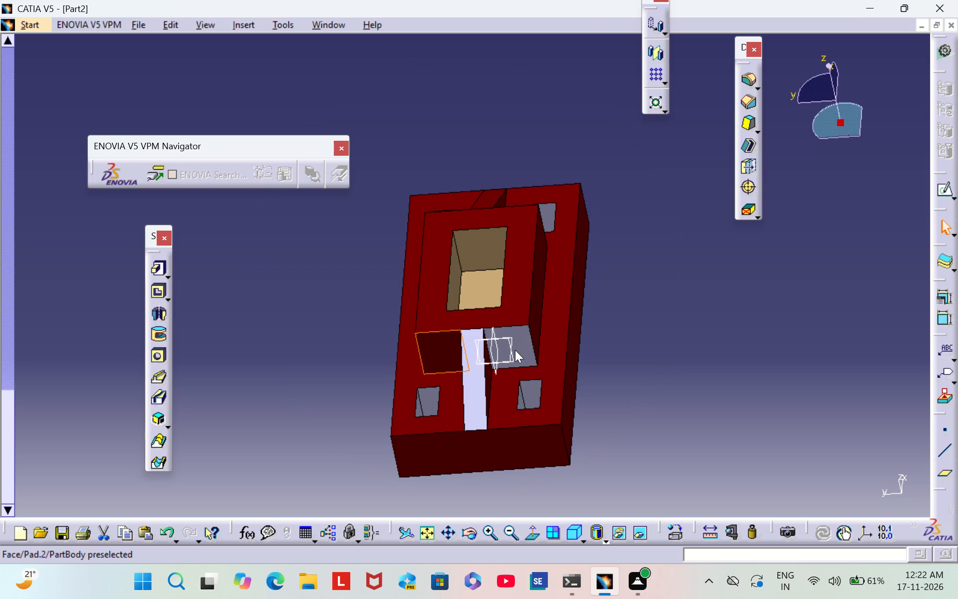
{"action": "left_click", "coordinate": [608, 107]}
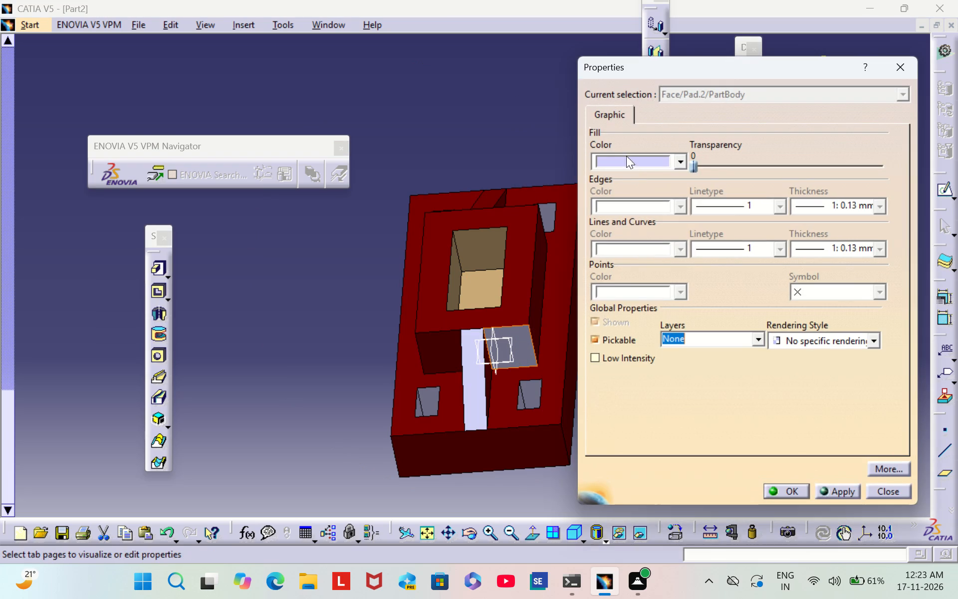
{"action": "left_click", "coordinate": [620, 162]}
{"action": "left_click", "coordinate": [642, 390]}
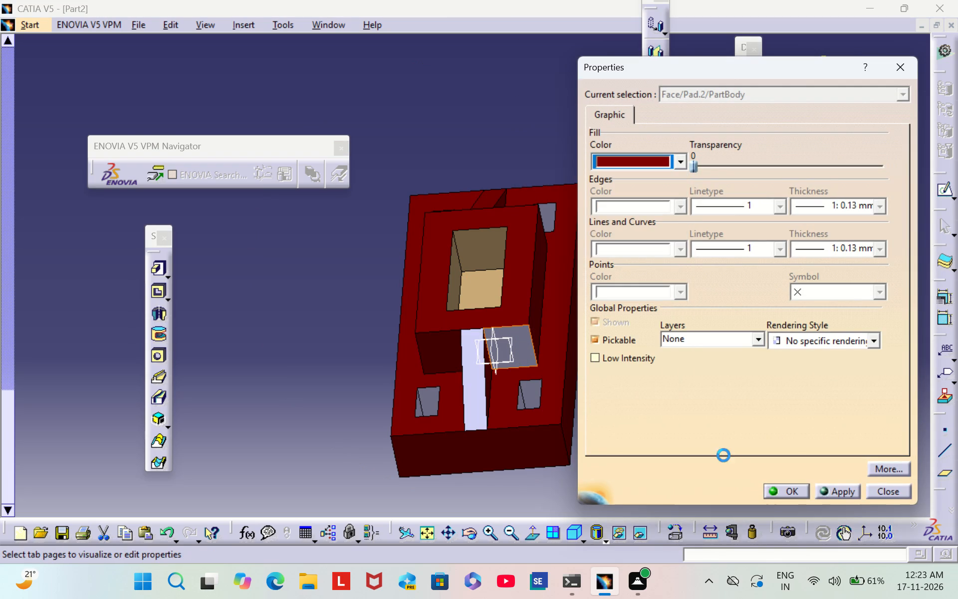
{"action": "left_click", "coordinate": [792, 491]}
Set the fill colour of the negative X rib's sloped top face to dark red.
{"action": "right_click", "coordinate": [478, 386]}
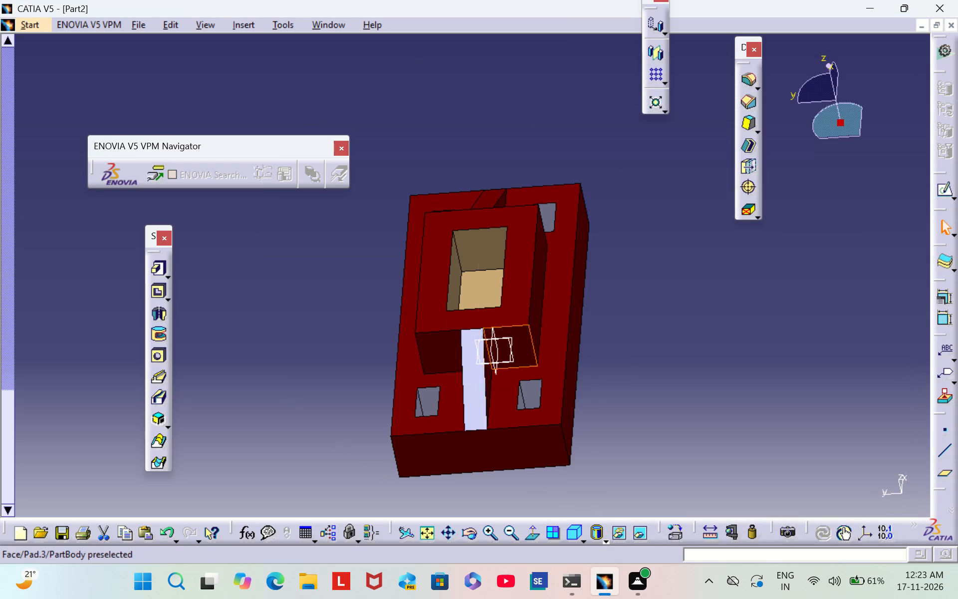
{"action": "left_click", "coordinate": [561, 145]}
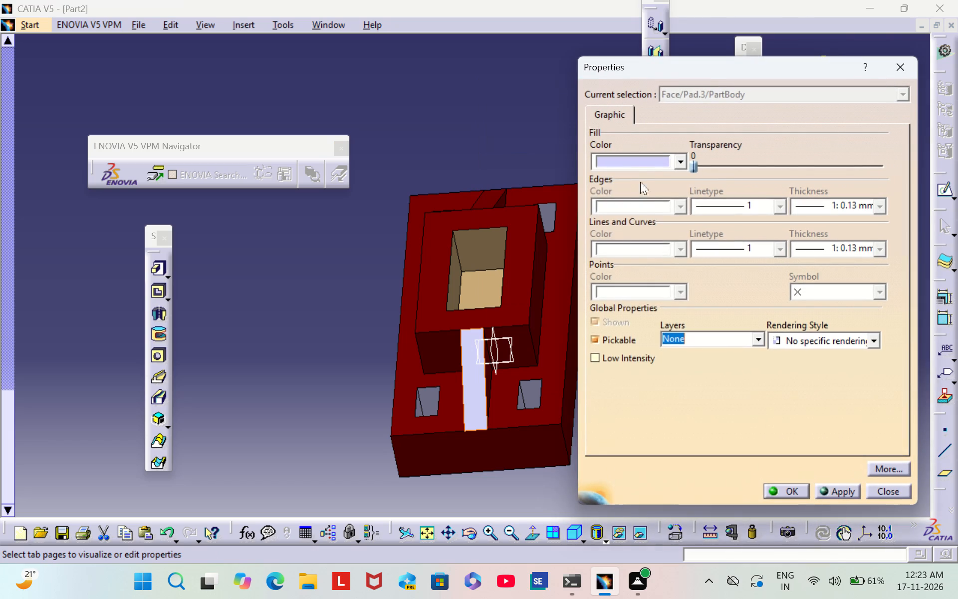
{"action": "left_click", "coordinate": [637, 165]}
{"action": "left_click", "coordinate": [643, 389]}
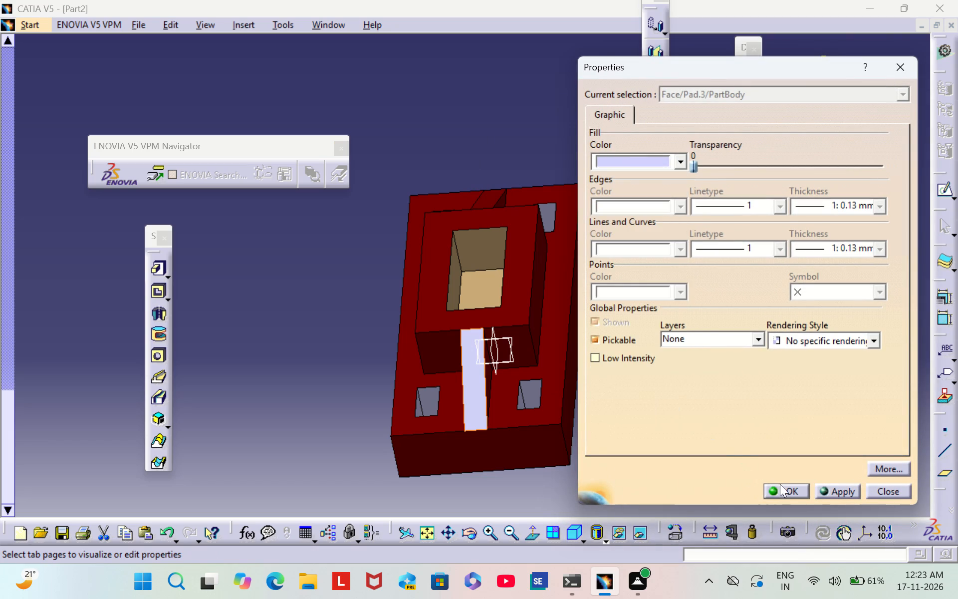
{"action": "left_click", "coordinate": [780, 484]}
{"action": "left_click", "coordinate": [694, 359]}
Set the fill colour of the positive X rib's triangular side face on the positive Y side to dark red.
{"action": "middle_click_drag", "start_coordinate": [389, 415], "coordinate": [522, 322]}
{"action": "scroll", "coordinate": [389, 415], "scroll_direction": "down", "scroll_amount": 1}
{"action": "right_click_drag", "start_coordinate": [389, 413], "coordinate": [522, 322]}
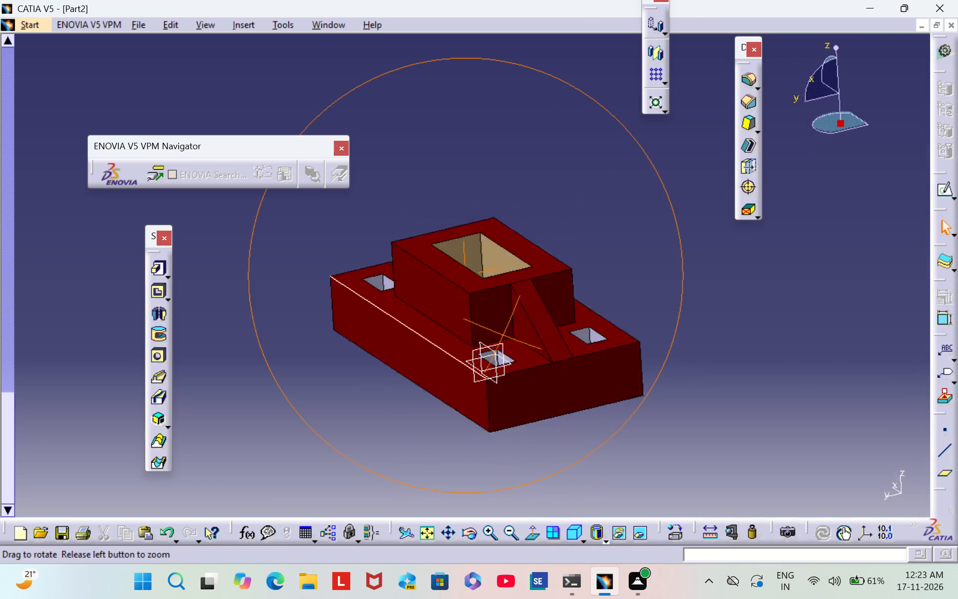
{"action": "right_click_drag", "start_coordinate": [522, 322], "coordinate": [722, 263]}
{"action": "middle_click_drag", "start_coordinate": [522, 322], "coordinate": [722, 265]}
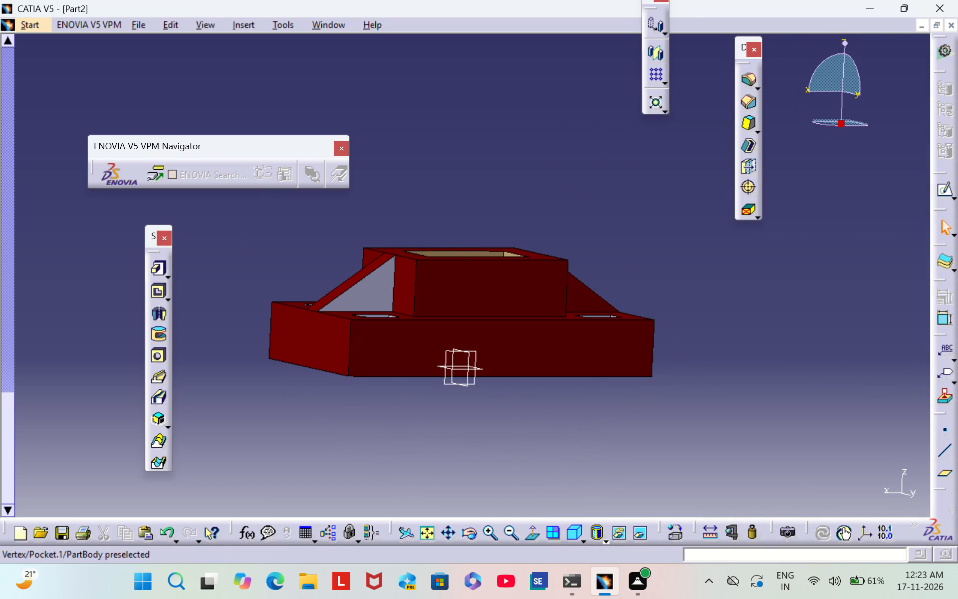
{"action": "right_click", "coordinate": [374, 292]}
{"action": "left_click", "coordinate": [430, 323]}
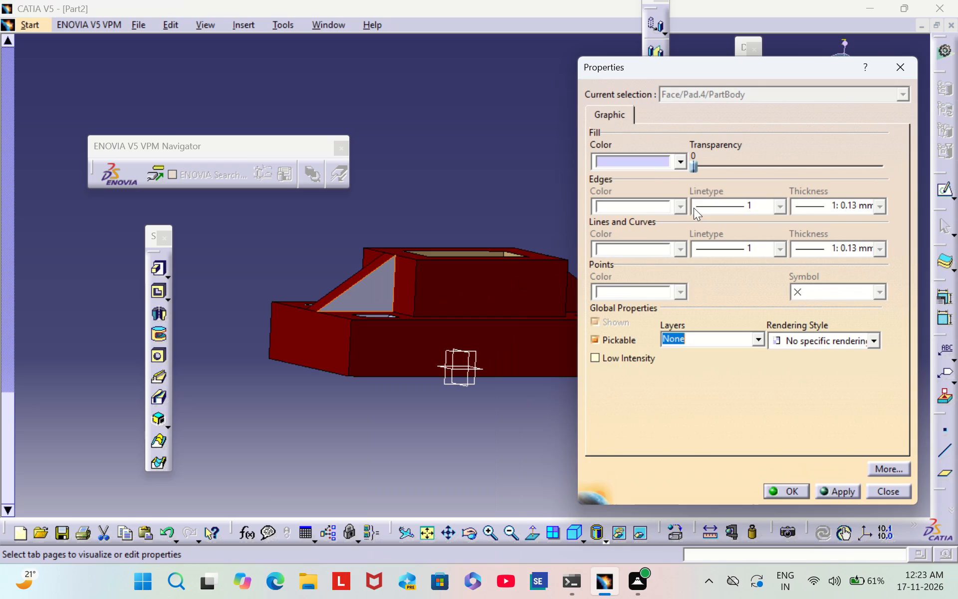
{"action": "left_click", "coordinate": [649, 166]}
{"action": "left_click", "coordinate": [649, 392]}
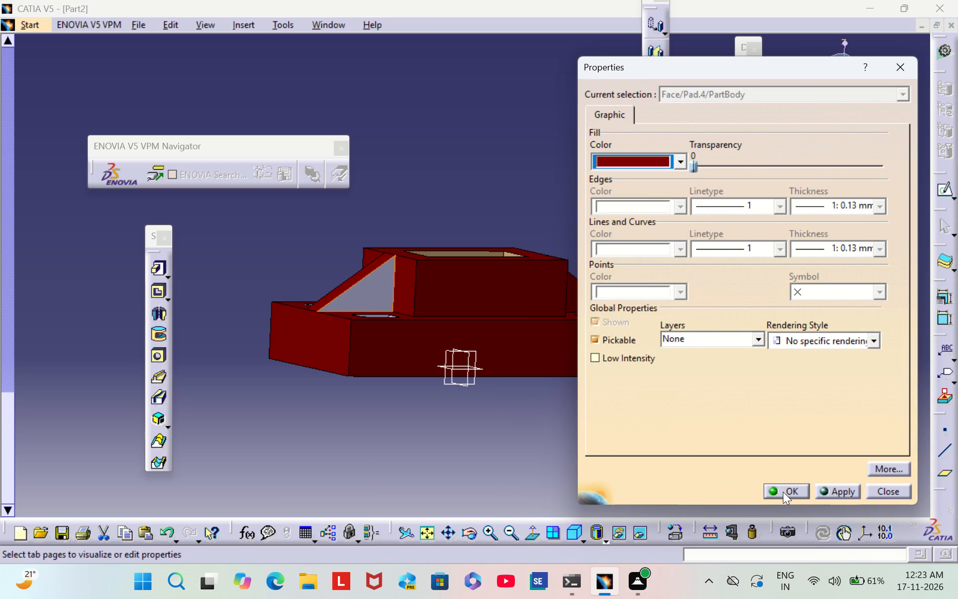
{"action": "left_click", "coordinate": [783, 492]}
{"action": "left_click", "coordinate": [726, 380]}
Set the fill colour of the base block's underside to dark red.
{"action": "scroll", "coordinate": [419, 441], "scroll_direction": "down", "scroll_amount": 2}
{"action": "middle_click_drag", "start_coordinate": [419, 440], "coordinate": [592, 172]}
{"action": "right_click_drag", "start_coordinate": [420, 437], "coordinate": [592, 172]}
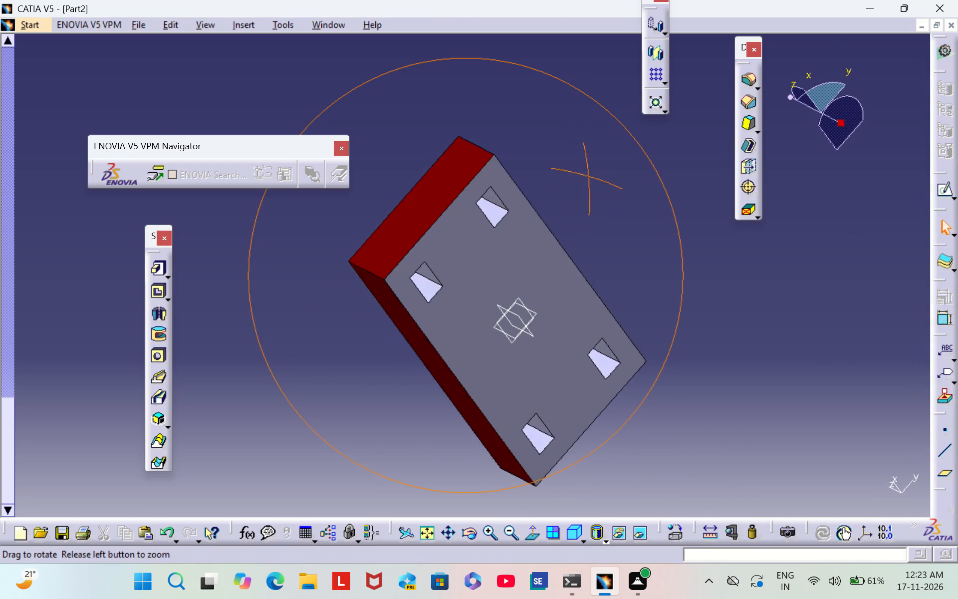
{"action": "right_click_drag", "start_coordinate": [592, 172], "coordinate": [592, 172]}
{"action": "middle_click_drag", "start_coordinate": [592, 172], "coordinate": [593, 172]}
{"action": "right_click", "coordinate": [500, 254]}
{"action": "left_click", "coordinate": [593, 327]}
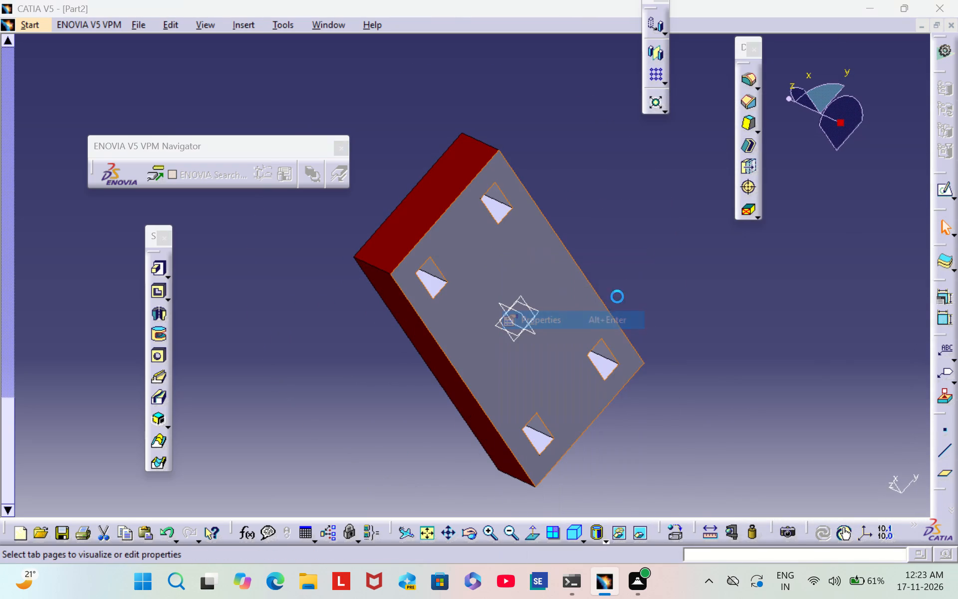
{"action": "left_click", "coordinate": [627, 160]}
{"action": "left_click", "coordinate": [656, 390]}
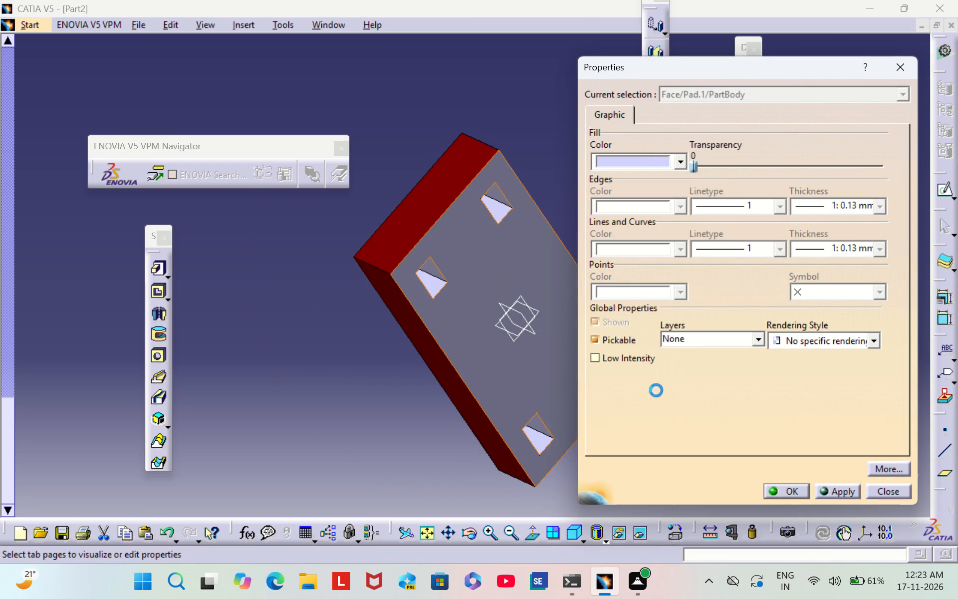
{"action": "left_click", "coordinate": [795, 487]}
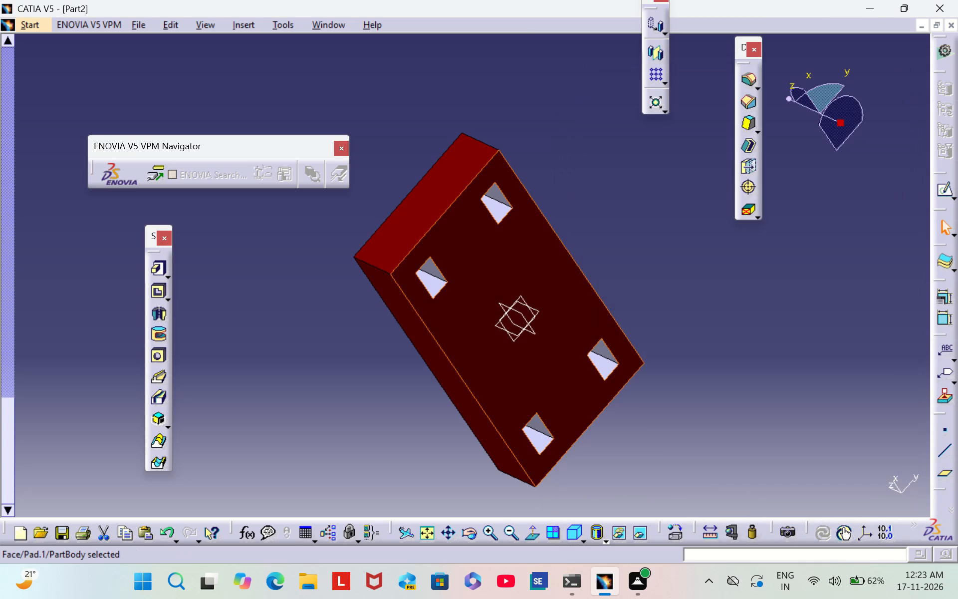
{"action": "left_click", "coordinate": [612, 192]}
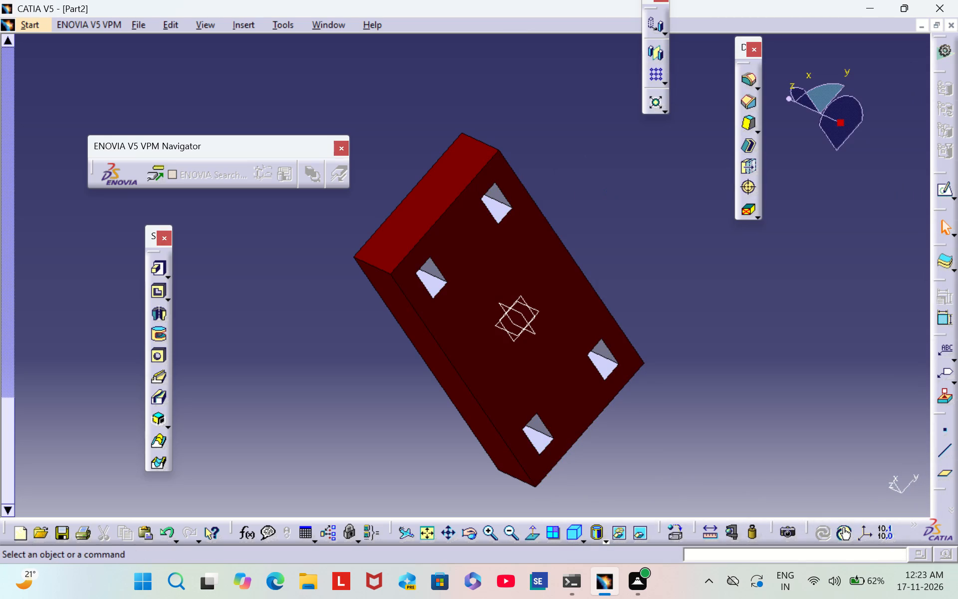
Set the fill colour of the negative Y wall inside the negative X, negative Y corner pocket to tan.
{"action": "middle_click_drag", "start_coordinate": [523, 138], "coordinate": [761, 469]}
{"action": "right_click_drag", "start_coordinate": [523, 137], "coordinate": [761, 469]}
{"action": "middle_click", "coordinate": [761, 469]}
{"action": "middle_click_drag", "start_coordinate": [356, 254], "coordinate": [737, 538]}
{"action": "scroll", "coordinate": [357, 254], "scroll_direction": "down", "scroll_amount": 1}
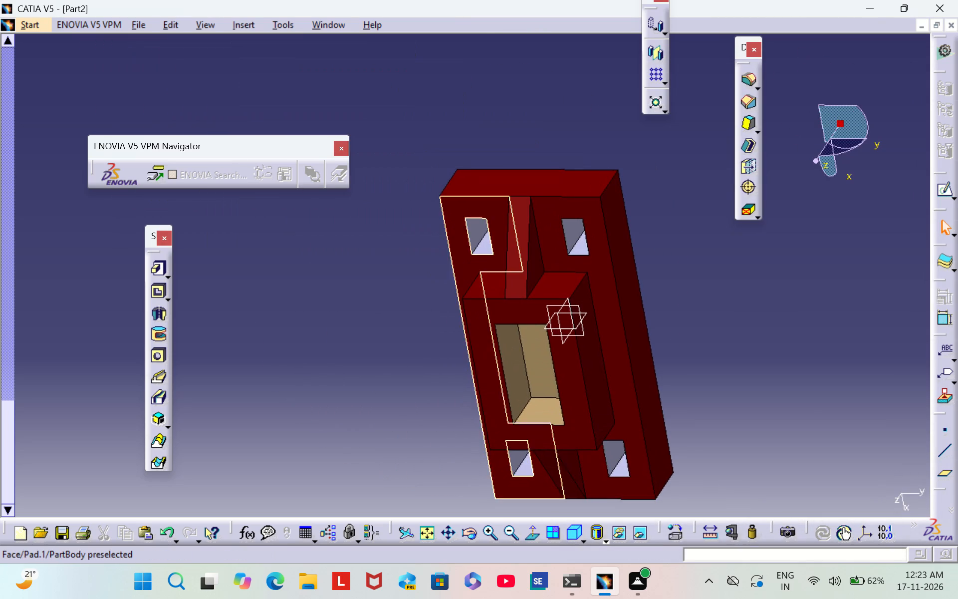
{"action": "right_click", "coordinate": [472, 234]}
{"action": "left_click", "coordinate": [544, 297]}
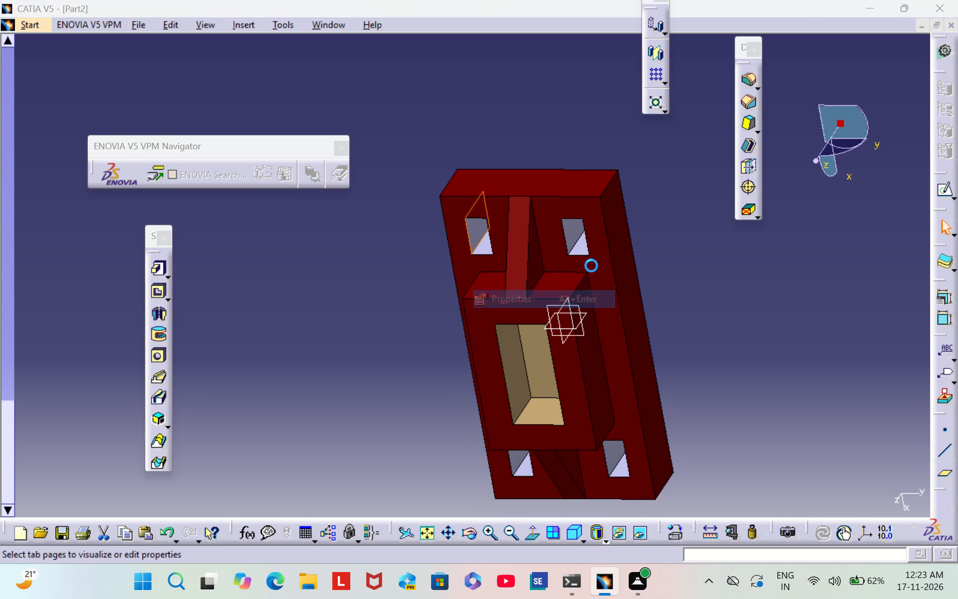
{"action": "left_click", "coordinate": [648, 157]}
{"action": "left_click", "coordinate": [669, 368]}
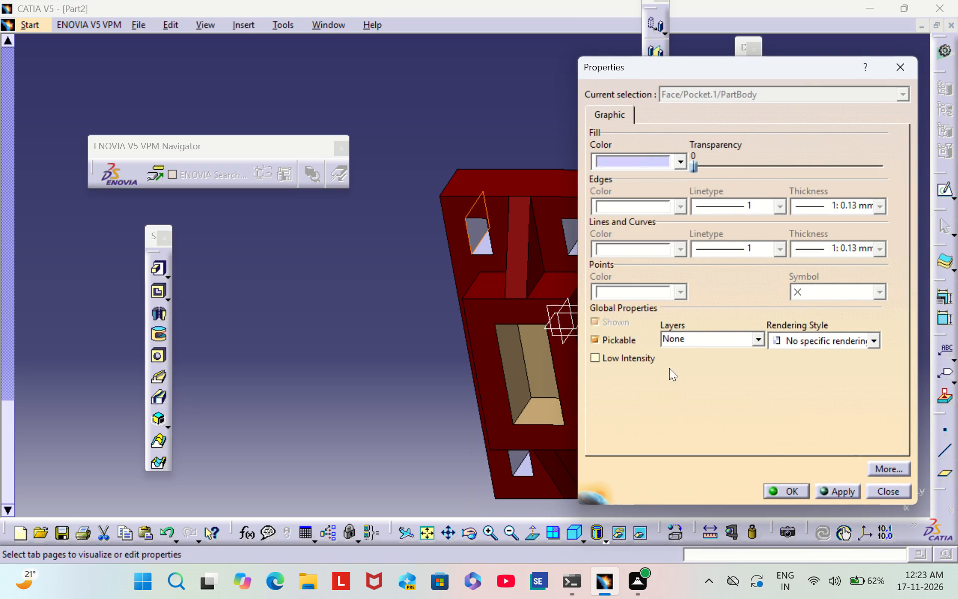
{"action": "left_click", "coordinate": [784, 493]}
Set the fill colour of the positive Y wall inside the negative X, positive Y corner pocket to tan.
{"action": "scroll", "coordinate": [241, 331], "scroll_direction": "down", "scroll_amount": 2}
{"action": "middle_click_drag", "start_coordinate": [242, 331], "coordinate": [413, 383]}
{"action": "right_click_drag", "start_coordinate": [248, 334], "coordinate": [413, 383]}
{"action": "left_click", "coordinate": [513, 272]}
{"action": "right_click", "coordinate": [385, 257]}
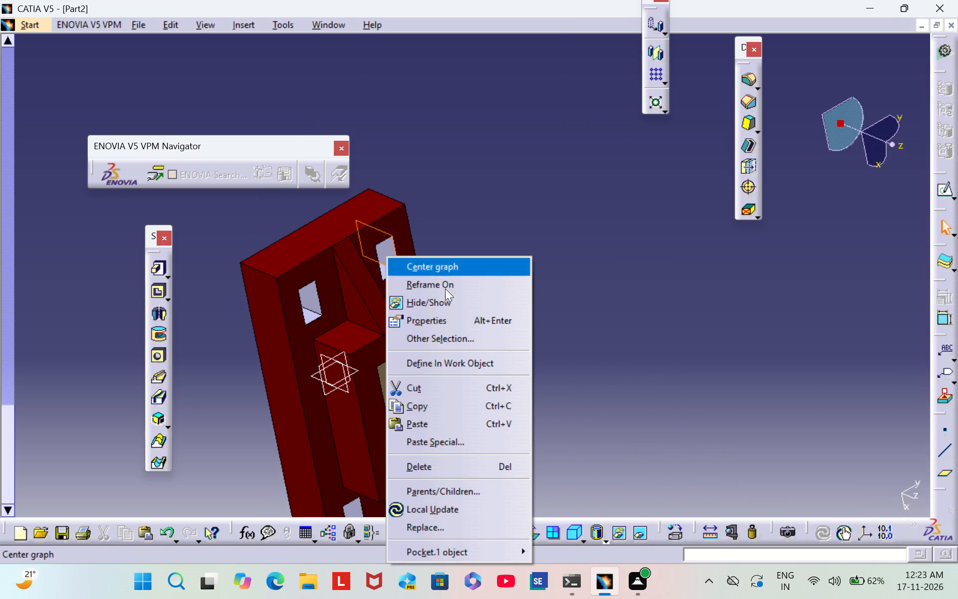
{"action": "left_click", "coordinate": [456, 326]}
{"action": "left_click", "coordinate": [637, 163]}
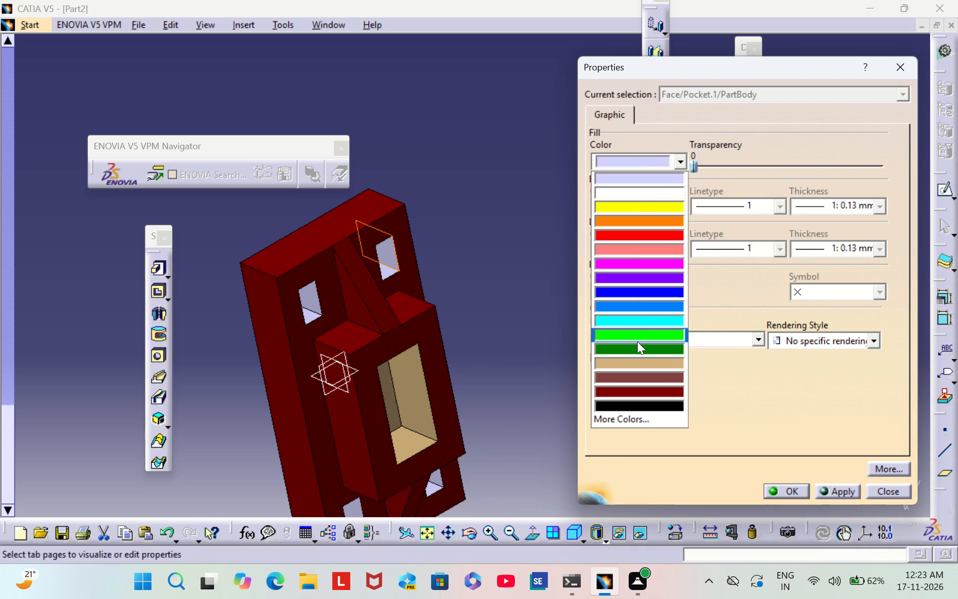
{"action": "left_click", "coordinate": [637, 359]}
{"action": "left_click", "coordinate": [796, 488]}
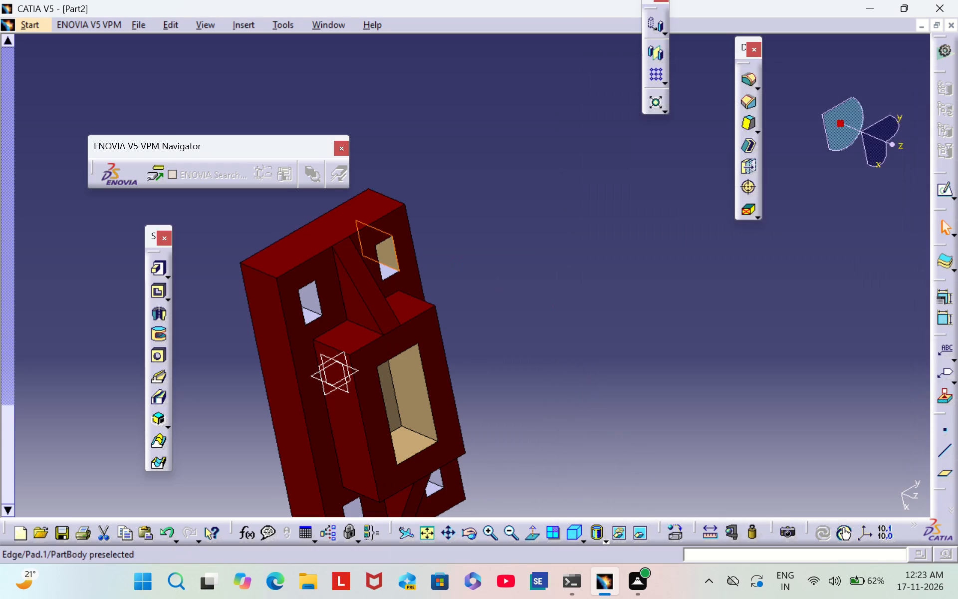
Set the fill colour of the positive X wall inside the negative X, positive Y corner pocket to tan.
{"action": "right_click", "coordinate": [384, 271]}
{"action": "left_click", "coordinate": [449, 322]}
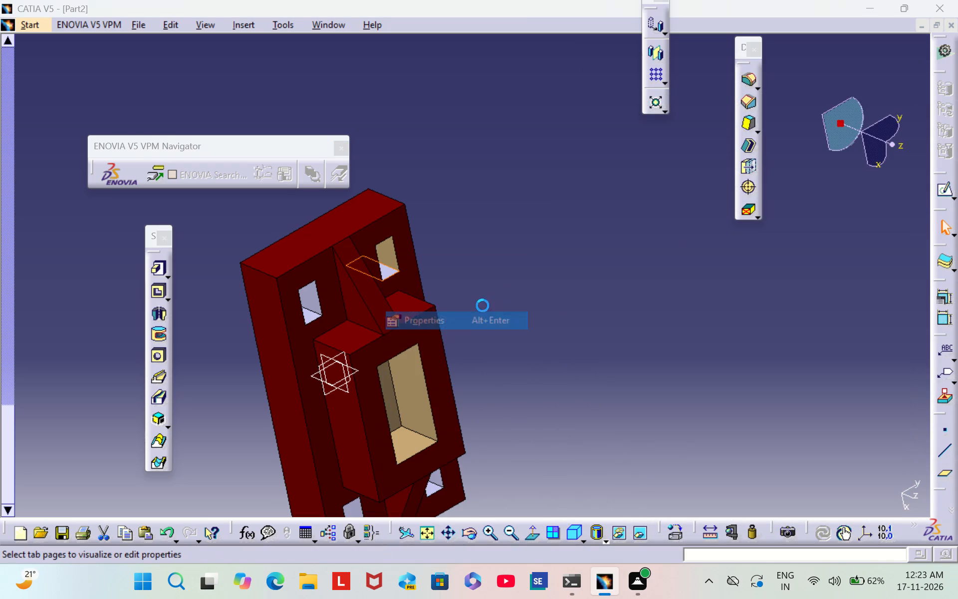
{"action": "left_click", "coordinate": [631, 158]}
{"action": "left_click", "coordinate": [652, 366]}
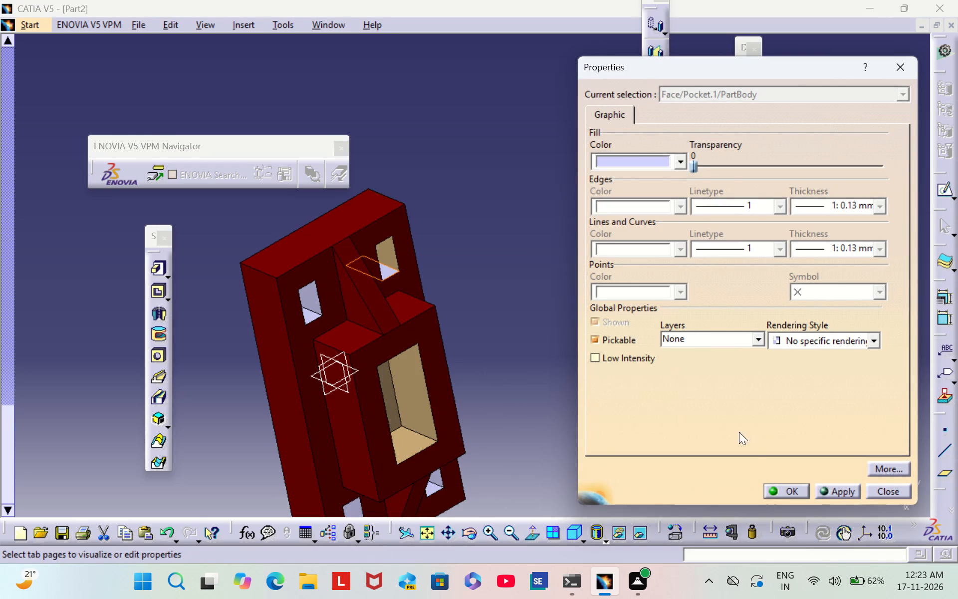
{"action": "left_click", "coordinate": [775, 487]}
Set the fill colour of the negative Y wall inside the negative X, positive Y corner pocket to tan.
{"action": "scroll", "coordinate": [544, 230], "scroll_direction": "down", "scroll_amount": 1}
{"action": "middle_click_drag", "start_coordinate": [544, 230], "coordinate": [331, 278]}
{"action": "right_click_drag", "start_coordinate": [543, 229], "coordinate": [331, 278]}
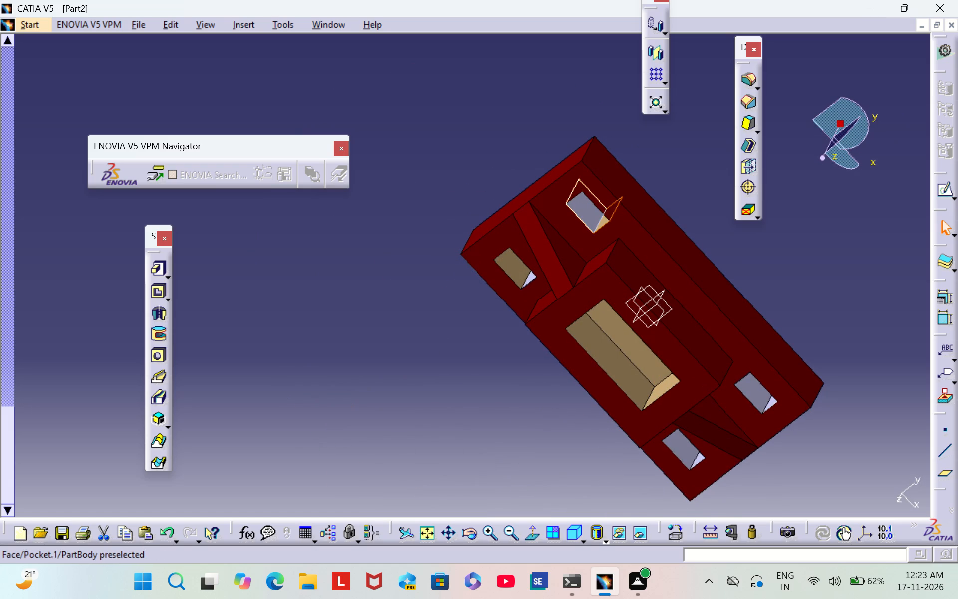
{"action": "right_click", "coordinate": [587, 214]}
{"action": "left_click", "coordinate": [641, 280]}
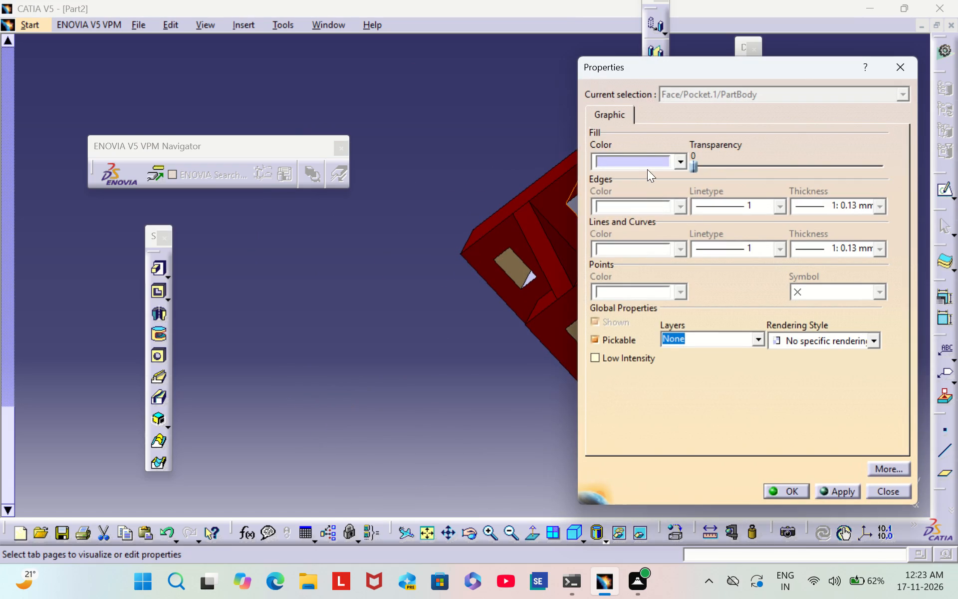
{"action": "left_click", "coordinate": [645, 165]}
{"action": "left_click", "coordinate": [667, 358]}
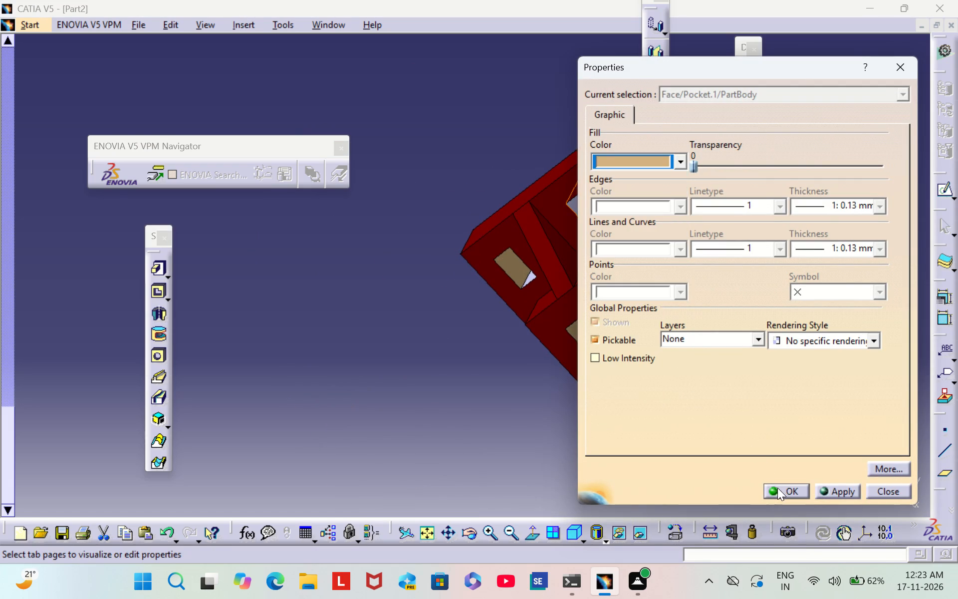
{"action": "left_click", "coordinate": [777, 488]}
Set the fill colour of the positive X wall inside the negative X, negative Y corner pocket to tan.
{"action": "scroll", "coordinate": [417, 269], "scroll_direction": "down", "scroll_amount": 2}
{"action": "middle_click_drag", "start_coordinate": [417, 269], "coordinate": [540, 334]}
{"action": "right_click_drag", "start_coordinate": [417, 269], "coordinate": [540, 334]}
{"action": "middle_click_drag", "start_coordinate": [389, 345], "coordinate": [419, 403]}
{"action": "left_click", "coordinate": [414, 377]}
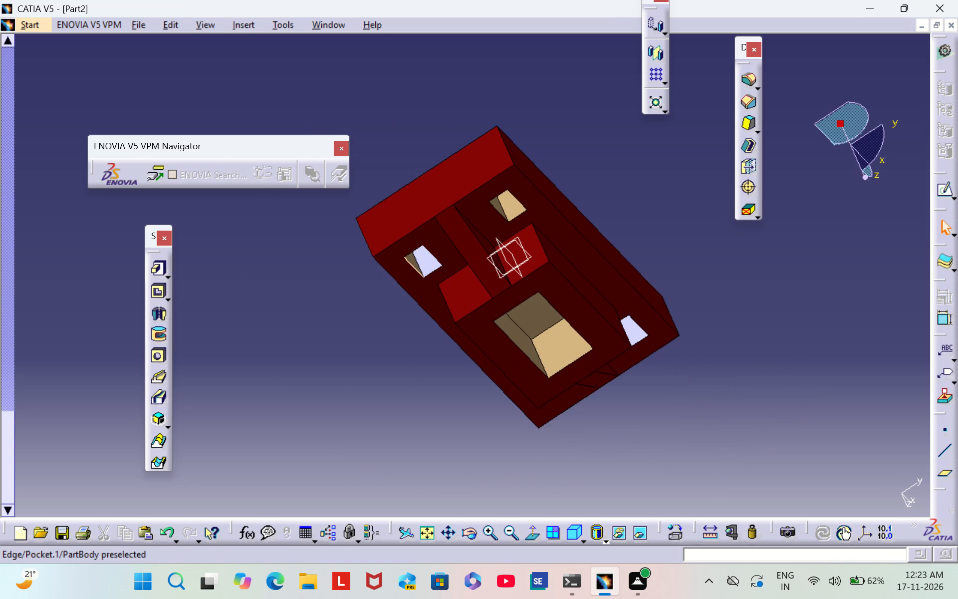
{"action": "right_click", "coordinate": [427, 269]}
{"action": "left_click", "coordinate": [502, 322]}
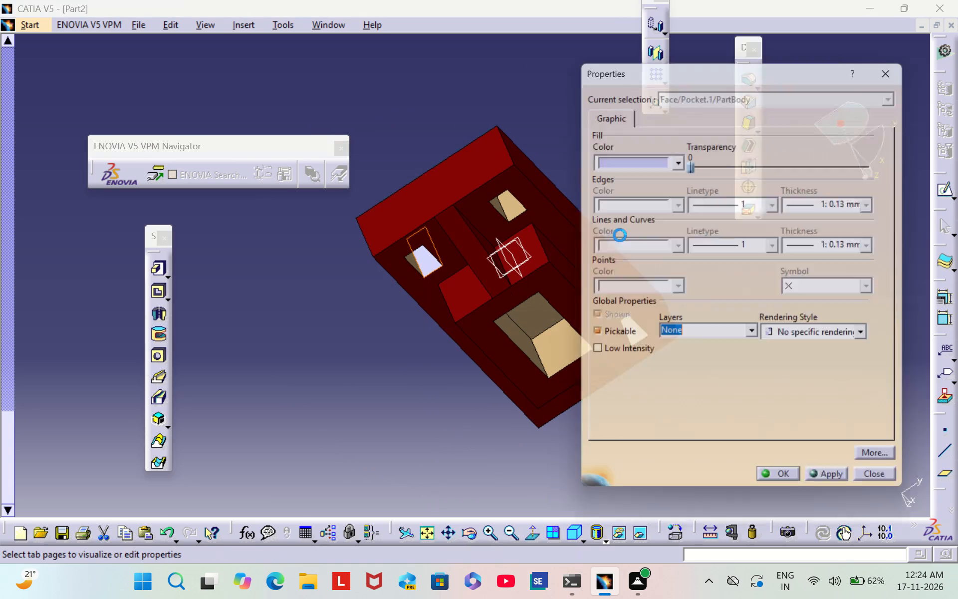
{"action": "left_click", "coordinate": [606, 162]}
{"action": "left_click", "coordinate": [654, 367]}
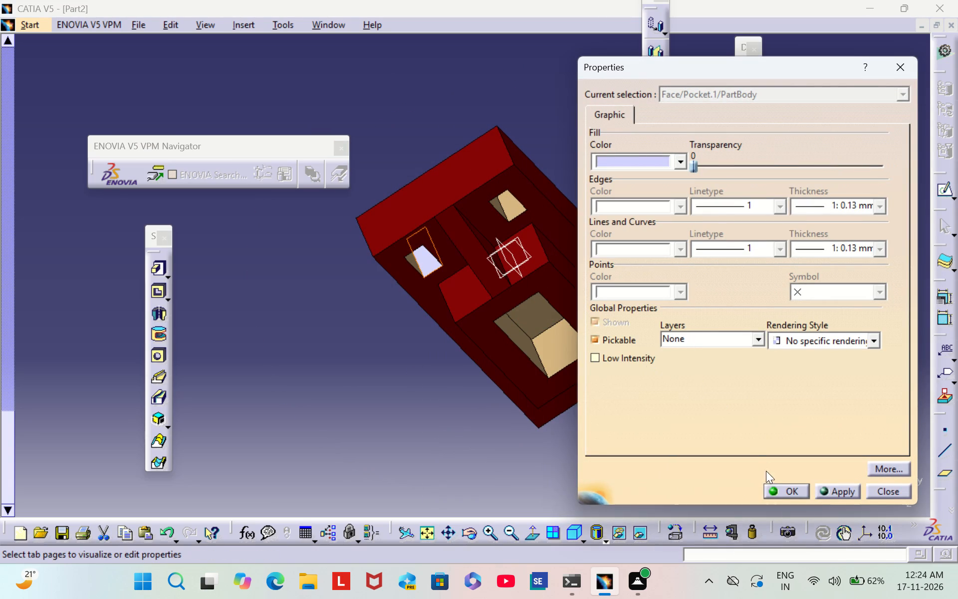
{"action": "left_click", "coordinate": [774, 489]}
{"action": "left_click", "coordinate": [396, 371]}
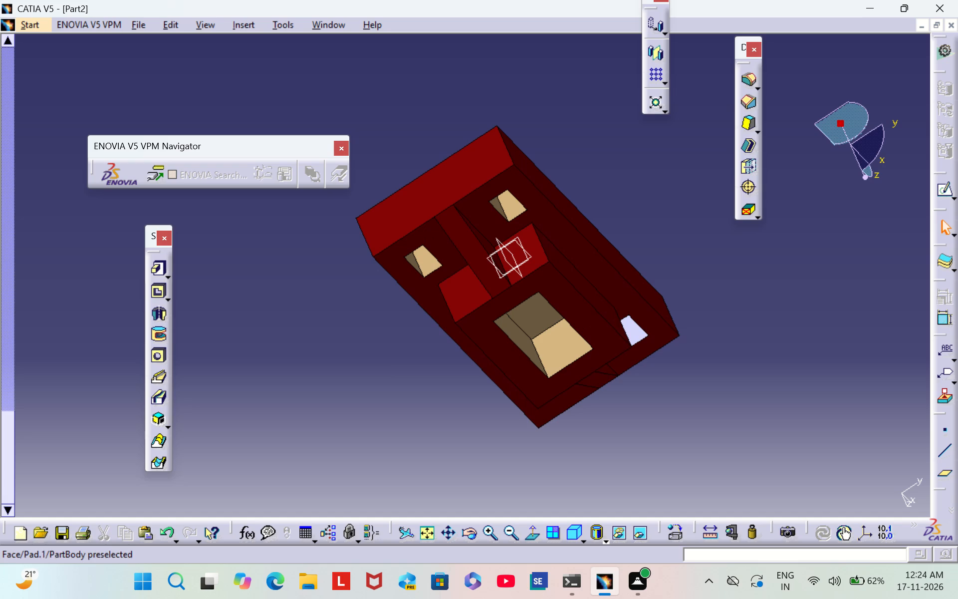
Set the fill colour of the positive X wall inside the positive X, positive Y corner pocket to tan.
{"action": "right_click", "coordinate": [632, 334]}
{"action": "left_click", "coordinate": [693, 93]}
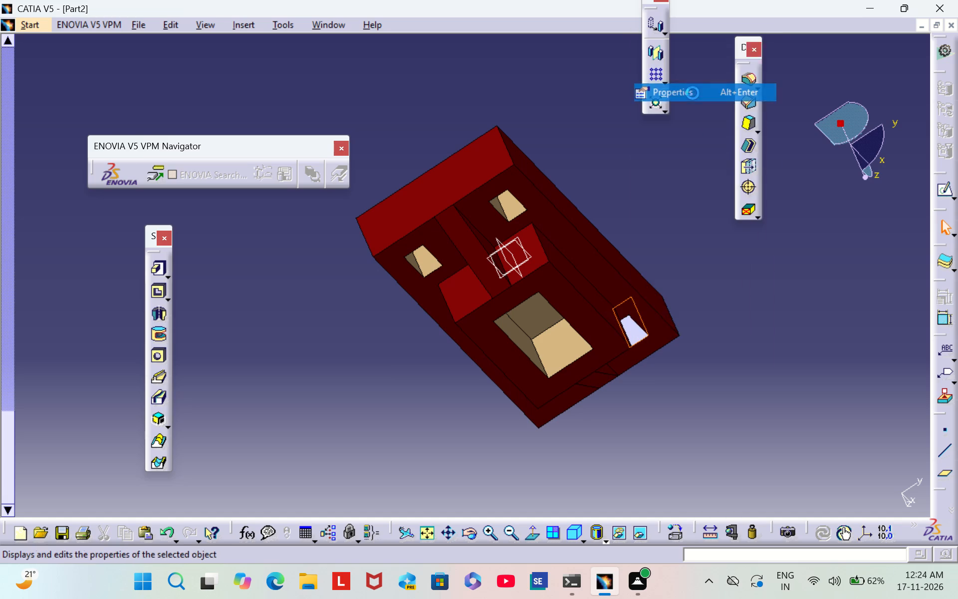
{"action": "left_click", "coordinate": [649, 160]}
{"action": "left_click", "coordinate": [663, 363]}
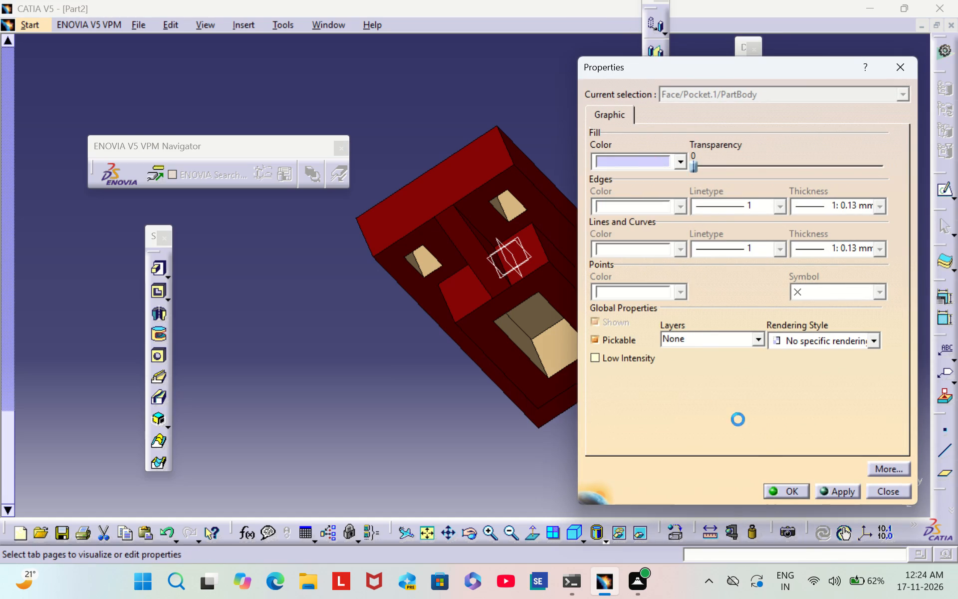
{"action": "left_click", "coordinate": [784, 492]}
{"action": "left_click", "coordinate": [371, 390]}
Set the fill colour of the positive X wall inside the positive X, negative Y corner pocket to tan.
{"action": "scroll", "coordinate": [576, 482], "scroll_direction": "down", "scroll_amount": 2}
{"action": "middle_click_drag", "start_coordinate": [576, 482], "coordinate": [577, 482]}
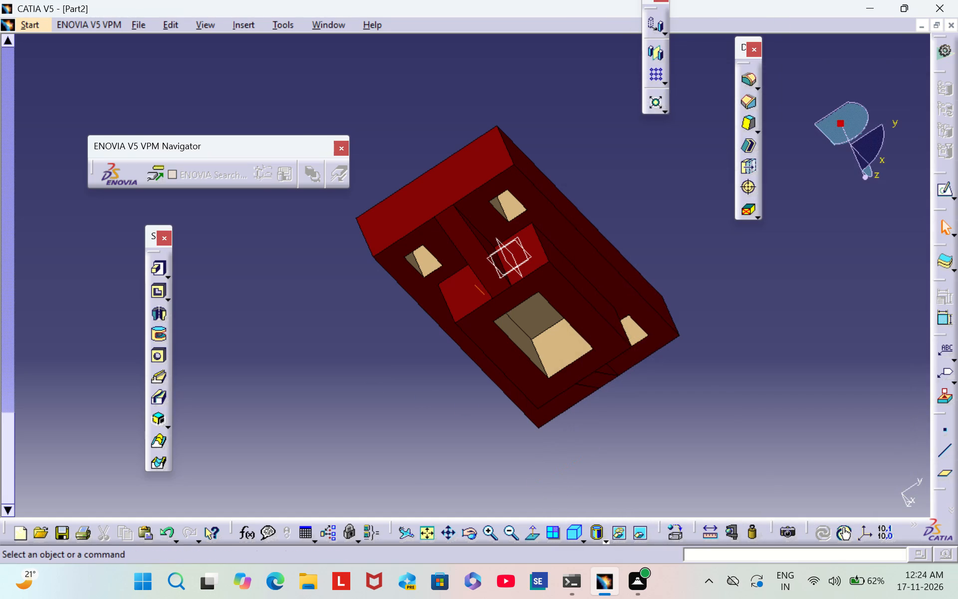
{"action": "right_click_drag", "start_coordinate": [577, 482], "coordinate": [537, 368]}
{"action": "middle_click_drag", "start_coordinate": [577, 482], "coordinate": [537, 368]}
{"action": "middle_click_drag", "start_coordinate": [419, 455], "coordinate": [341, 309]}
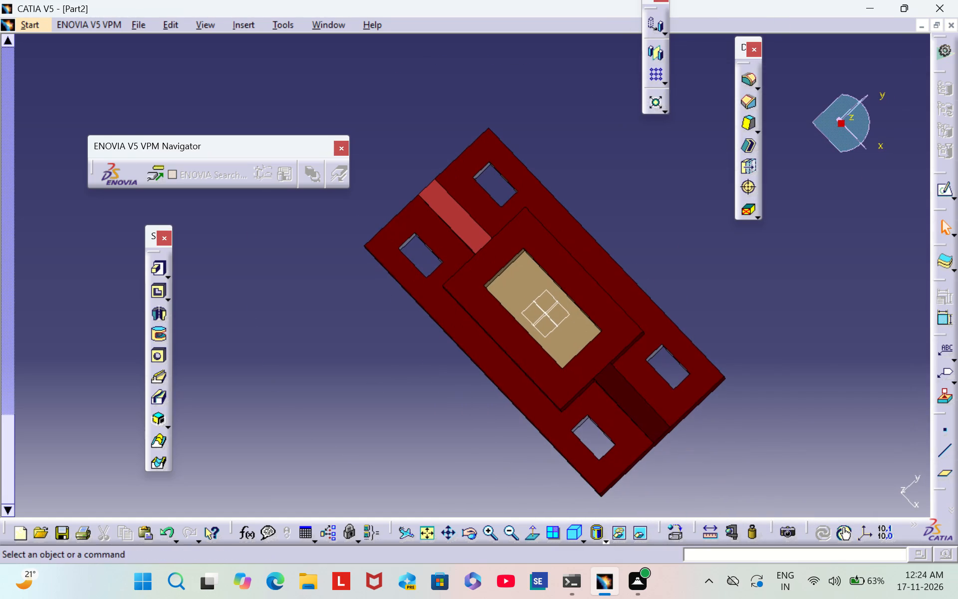
{"action": "scroll", "coordinate": [365, 307], "scroll_direction": "down", "scroll_amount": 2}
{"action": "middle_click_drag", "start_coordinate": [365, 307], "coordinate": [447, 404]}
{"action": "right_click_drag", "start_coordinate": [365, 311], "coordinate": [447, 404]}
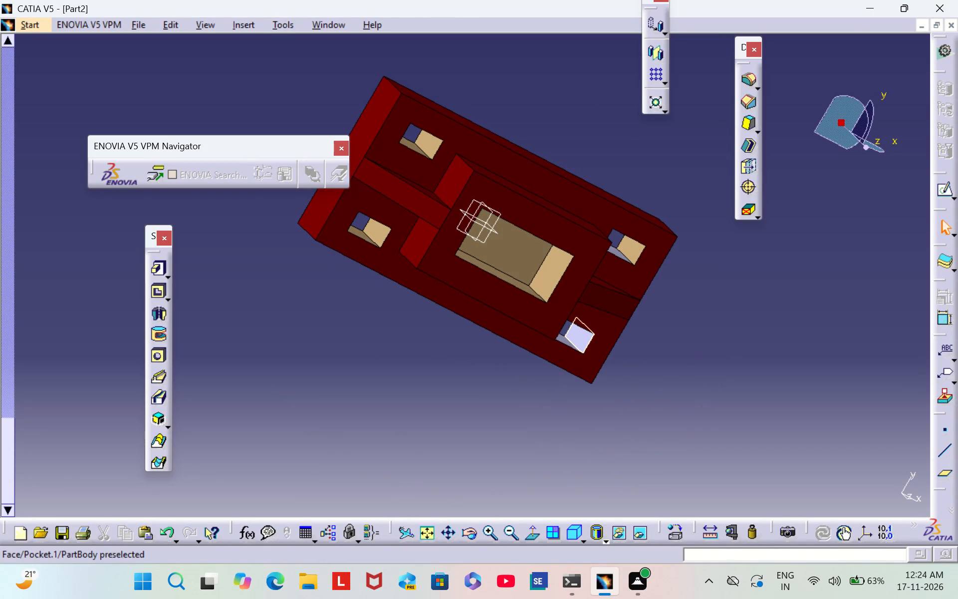
{"action": "right_click", "coordinate": [576, 341]}
{"action": "left_click", "coordinate": [669, 97]}
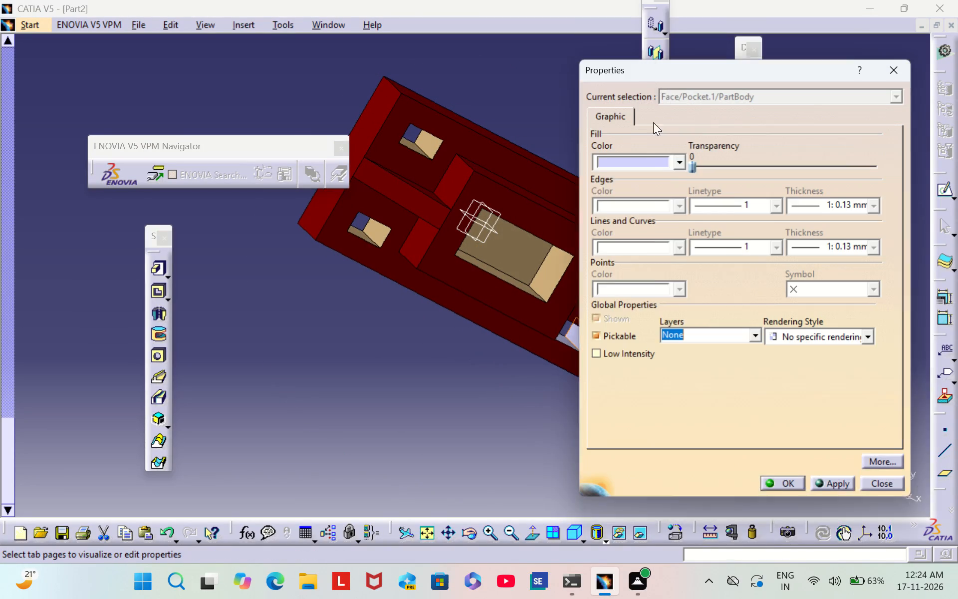
{"action": "left_click", "coordinate": [639, 162]}
{"action": "left_click", "coordinate": [651, 361]}
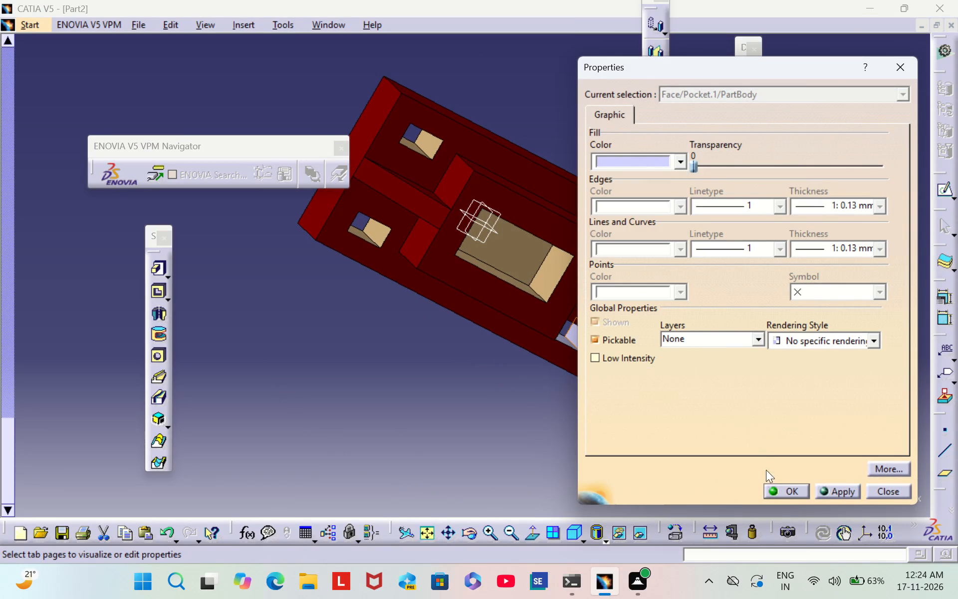
{"action": "left_click", "coordinate": [783, 491]}
{"action": "middle_click_drag", "start_coordinate": [589, 124], "coordinate": [571, 138]}
{"action": "right_click_drag", "start_coordinate": [589, 123], "coordinate": [571, 138]}
{"action": "scroll", "coordinate": [584, 127], "scroll_direction": "down", "scroll_amount": 1}
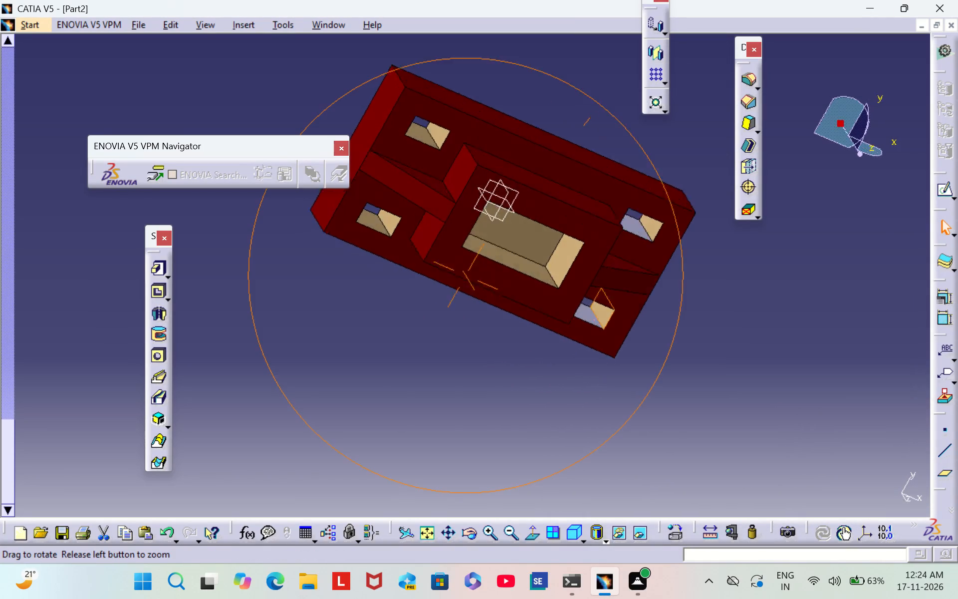
Set the fill colour of the negative Y wall inside the positive X, positive Y corner pocket to tan.
{"action": "right_click_drag", "start_coordinate": [571, 138], "coordinate": [481, 200]}
{"action": "middle_click_drag", "start_coordinate": [571, 138], "coordinate": [481, 200]}
{"action": "left_click", "coordinate": [628, 304]}
{"action": "middle_click_drag", "start_coordinate": [630, 303], "coordinate": [554, 372]}
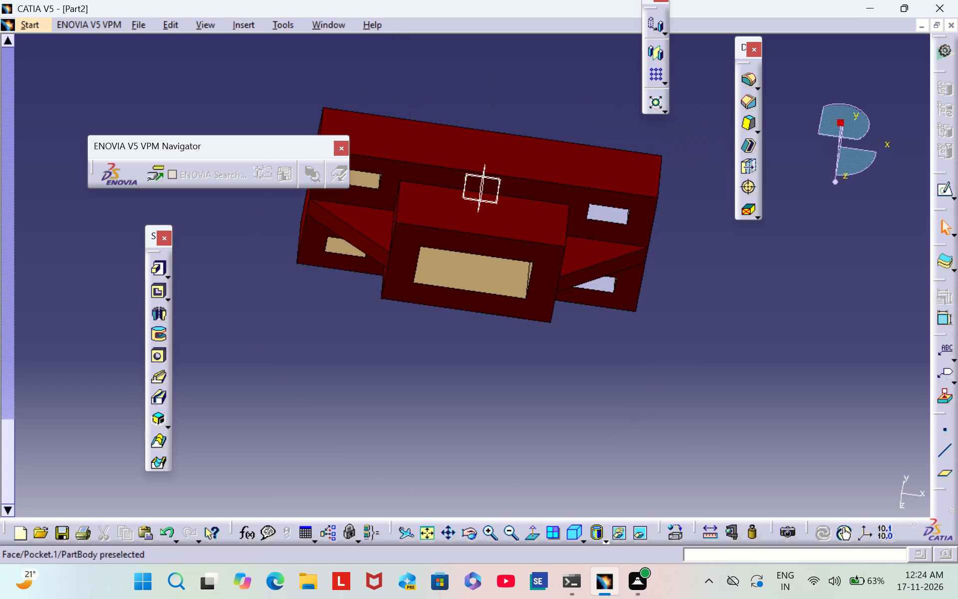
{"action": "right_click", "coordinate": [609, 214]}
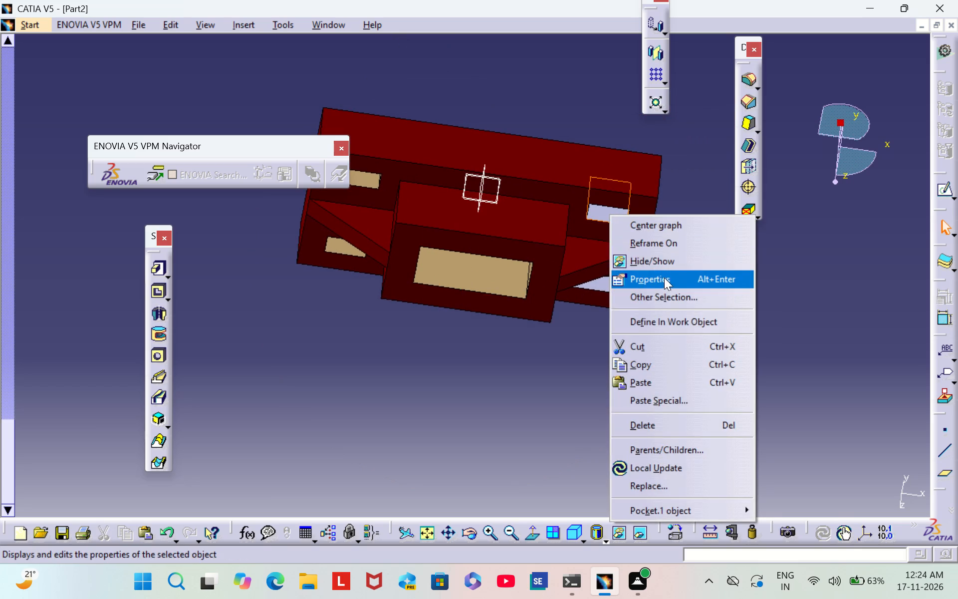
{"action": "left_click", "coordinate": [665, 278]}
{"action": "left_click", "coordinate": [639, 163]}
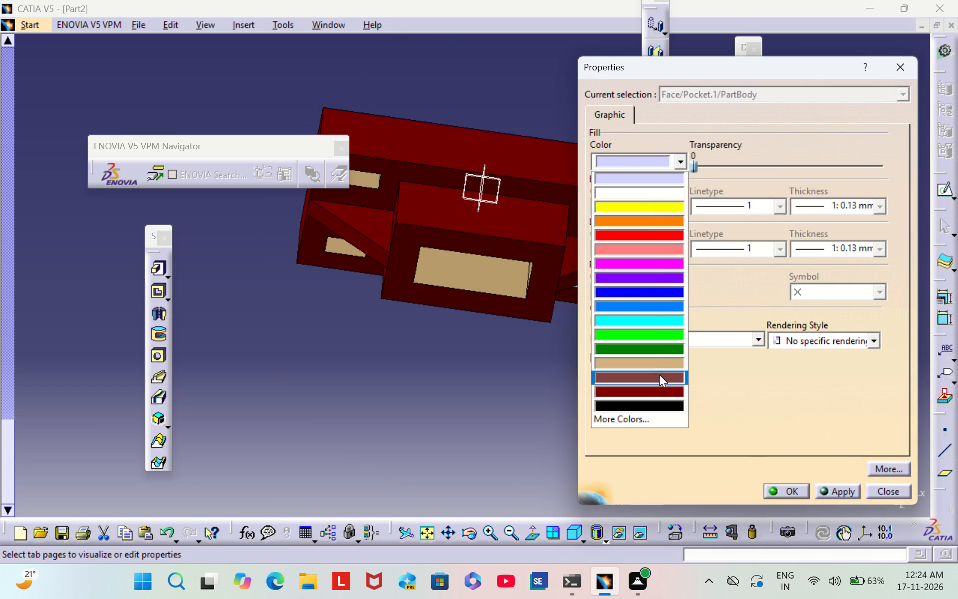
{"action": "left_click", "coordinate": [658, 363]}
{"action": "left_click", "coordinate": [779, 491]}
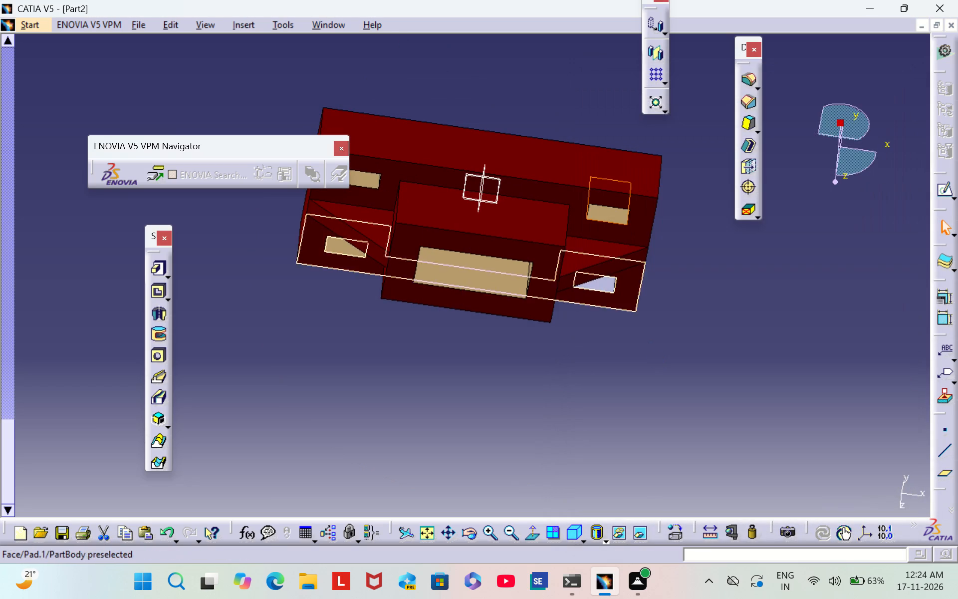
Set the fill colour of the negative Y wall inside the positive X, negative Y corner pocket to tan.
{"action": "right_click", "coordinate": [600, 286]}
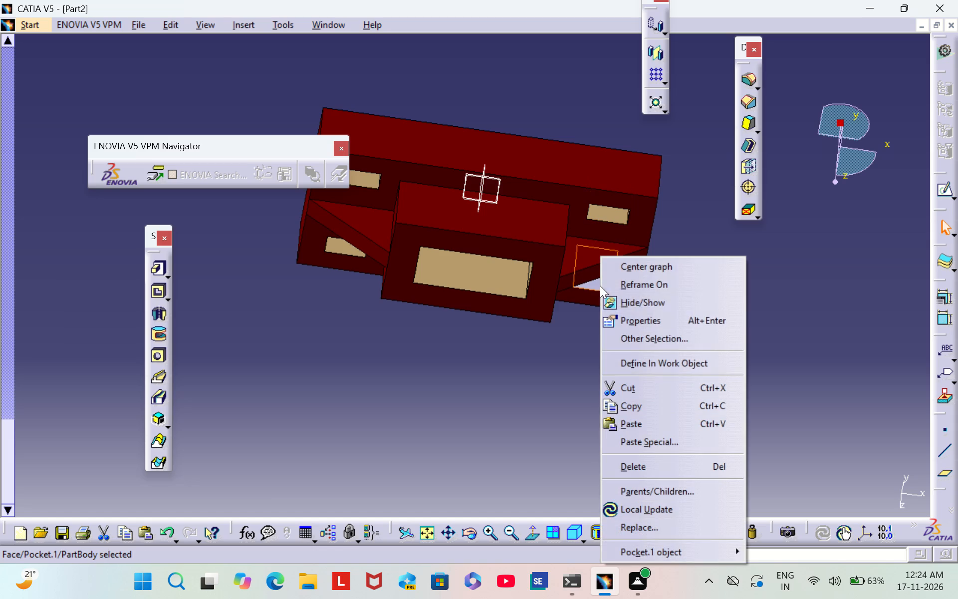
{"action": "left_click", "coordinate": [639, 316]}
{"action": "left_click", "coordinate": [663, 159]}
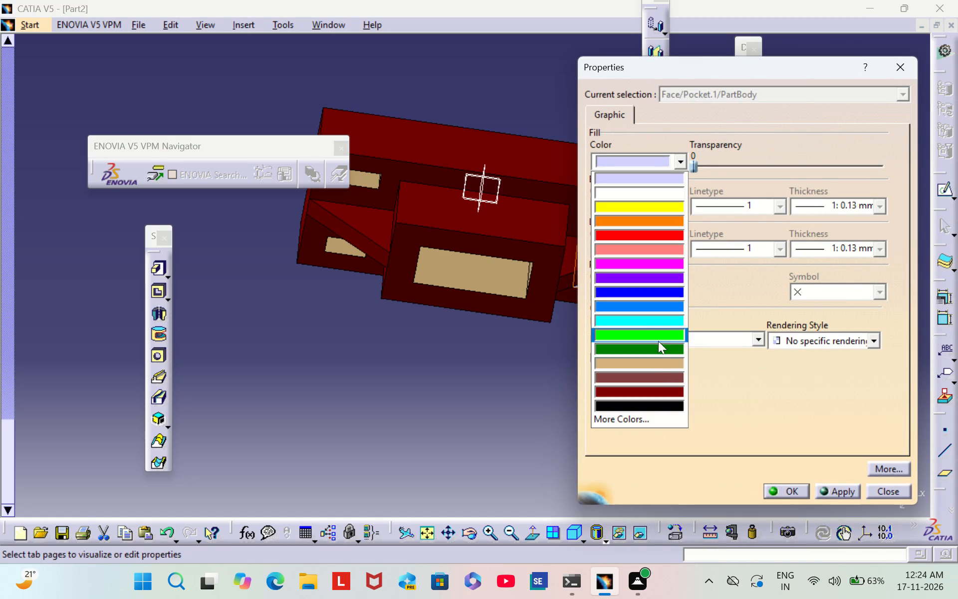
{"action": "left_click", "coordinate": [653, 358]}
{"action": "left_click", "coordinate": [787, 488]}
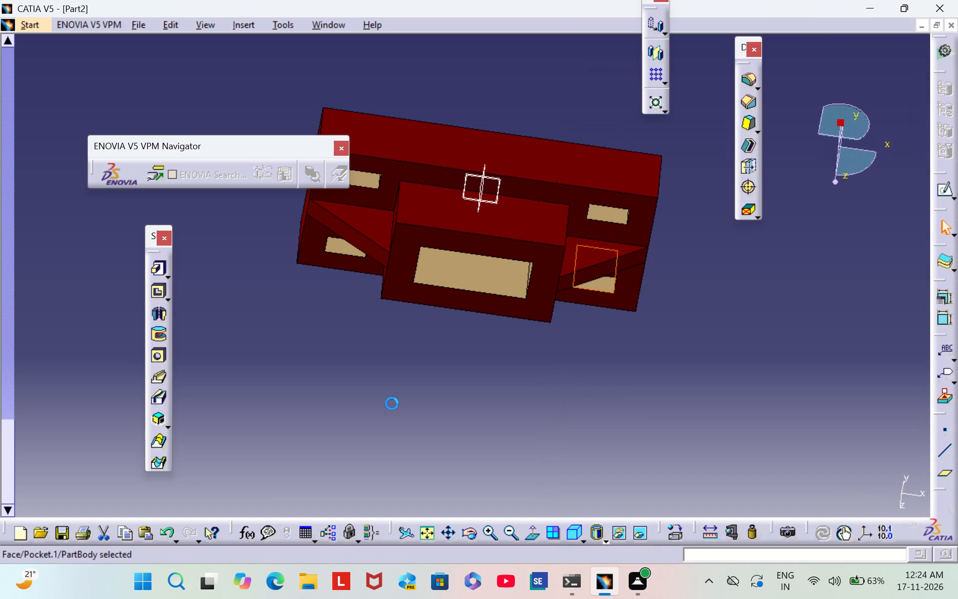
Set the fill colour of the positive Y wall inside the positive X, positive Y corner pocket to tan.
{"action": "scroll", "coordinate": [414, 411], "scroll_direction": "down", "scroll_amount": 2}
{"action": "middle_click_drag", "start_coordinate": [415, 411], "coordinate": [491, 155]}
{"action": "right_click_drag", "start_coordinate": [415, 410], "coordinate": [491, 155]}
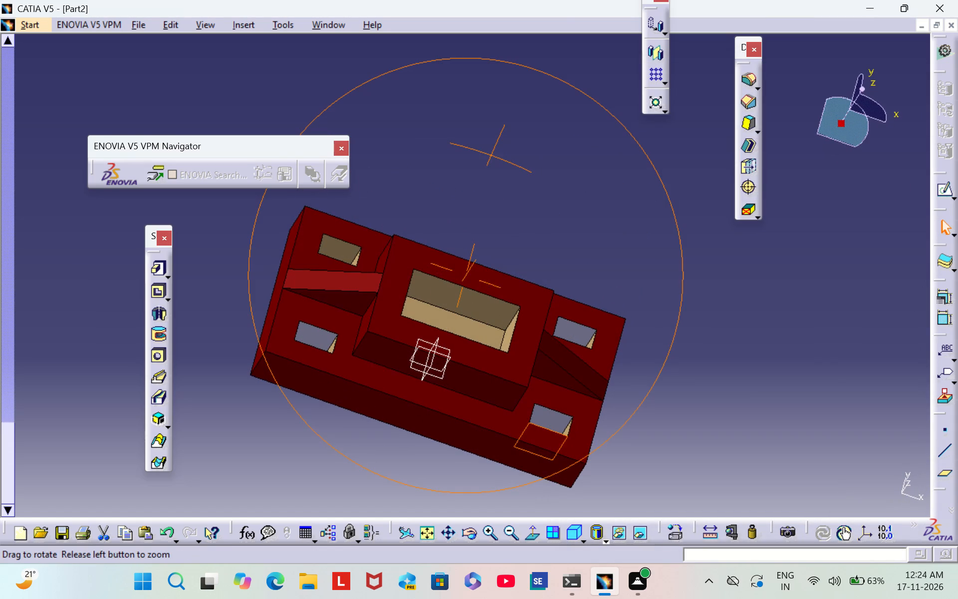
{"action": "left_click", "coordinate": [621, 249]}
{"action": "right_click", "coordinate": [573, 334]}
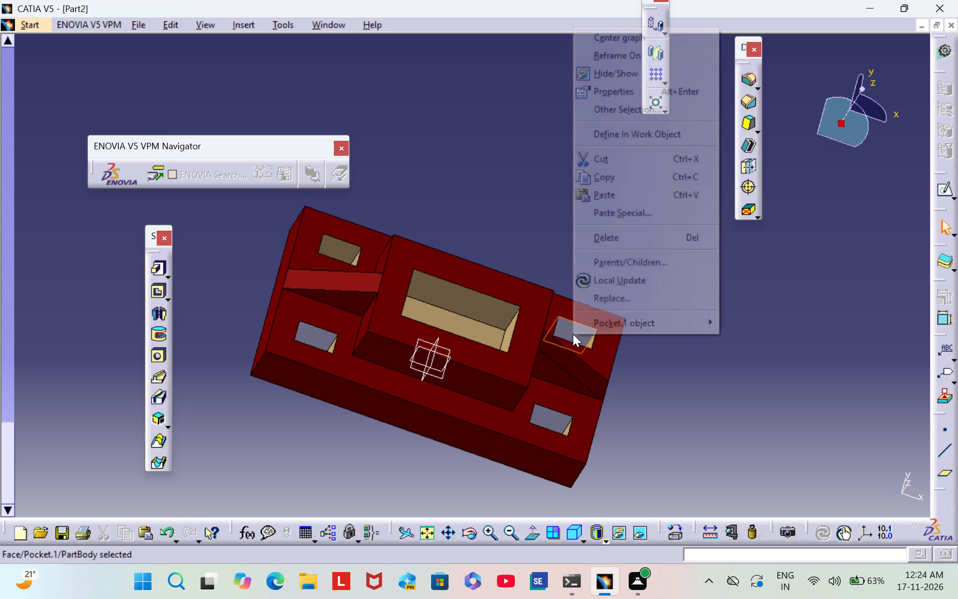
{"action": "left_click", "coordinate": [636, 92]}
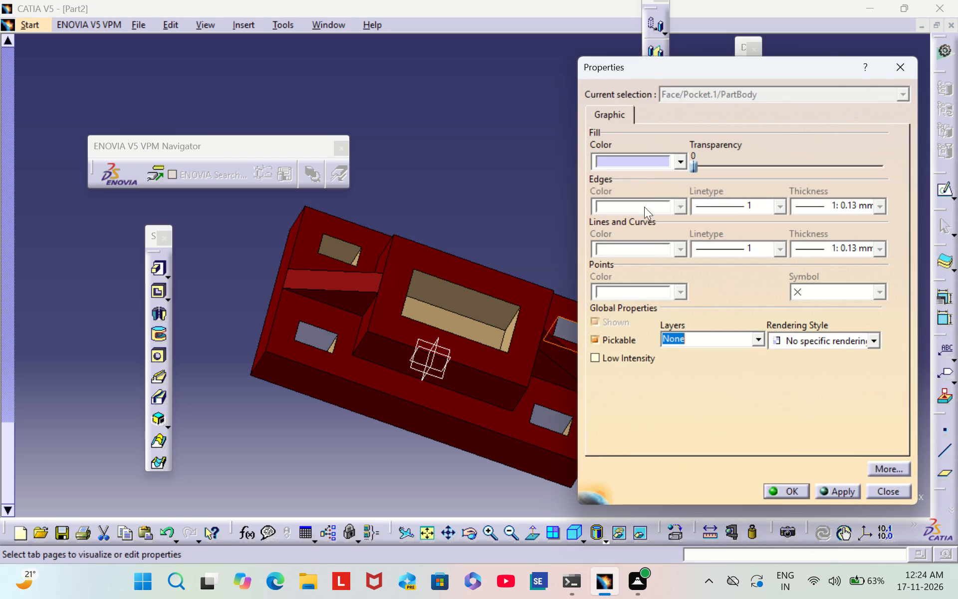
{"action": "left_click", "coordinate": [633, 162]}
{"action": "left_click", "coordinate": [654, 360]}
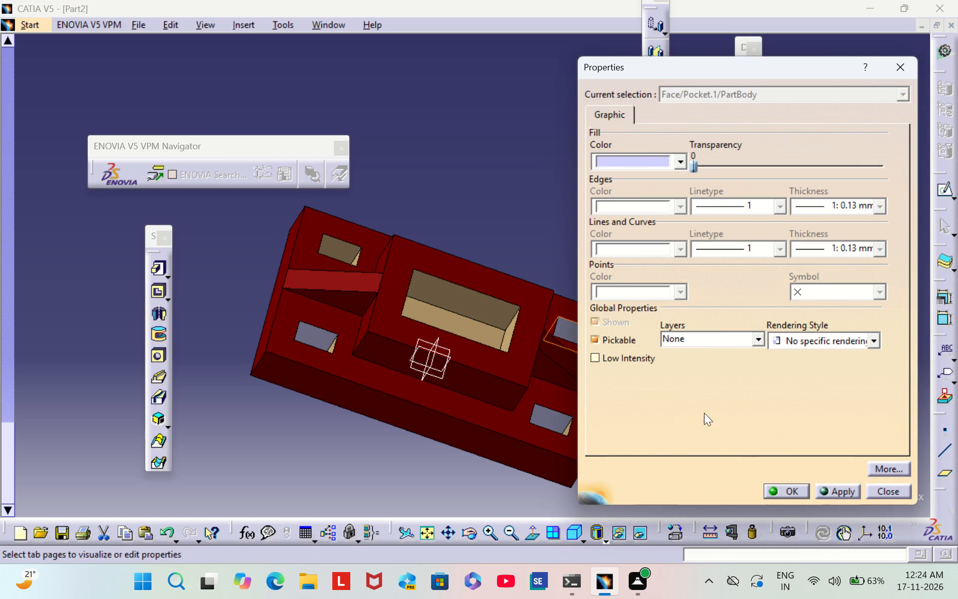
{"action": "left_click", "coordinate": [792, 489]}
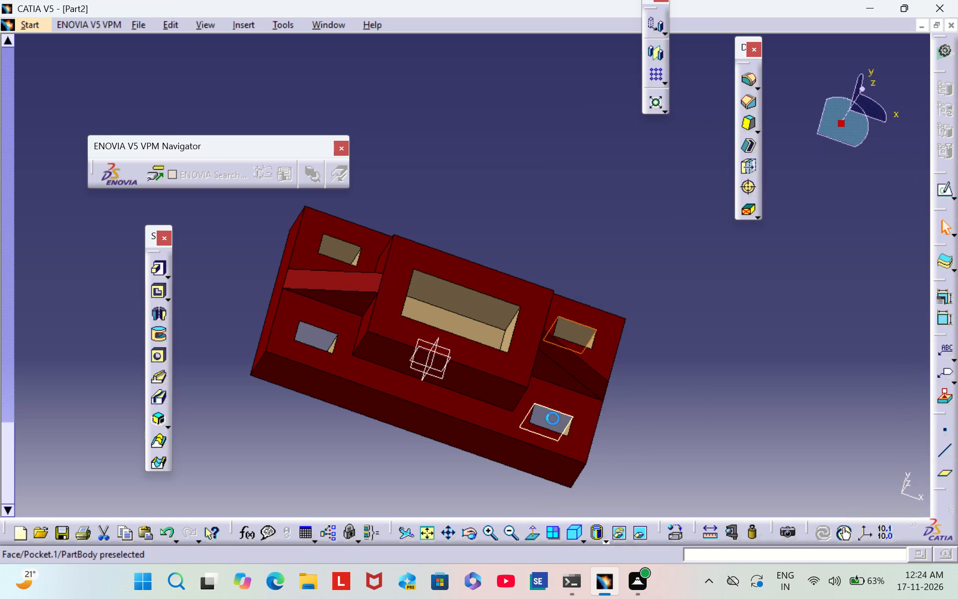
Set the fill colour of the positive Y wall inside the positive X, negative Y corner pocket to tan.
{"action": "right_click", "coordinate": [553, 418]}
{"action": "left_click", "coordinate": [656, 176]}
{"action": "left_click", "coordinate": [626, 162]}
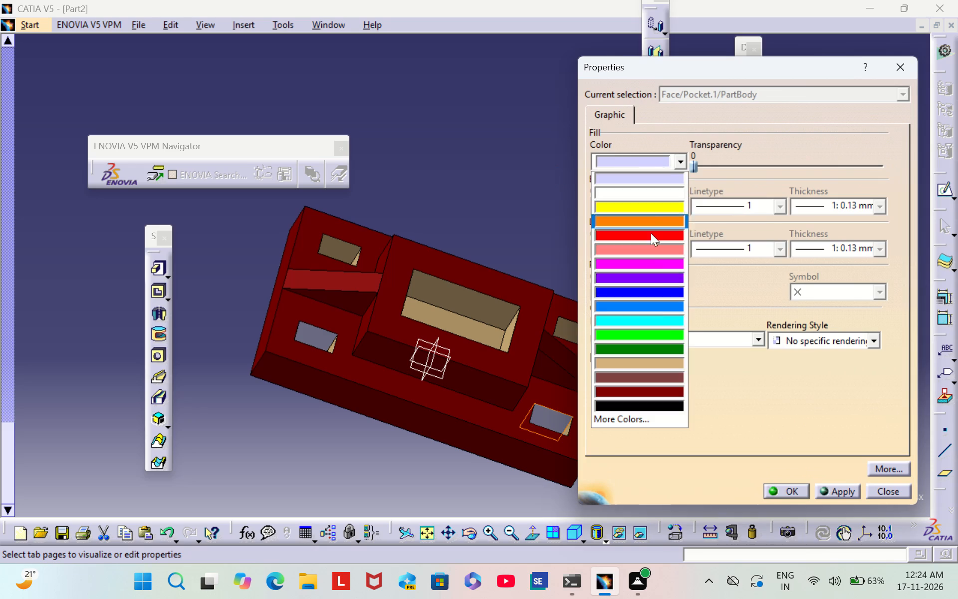
{"action": "left_click", "coordinate": [665, 356]}
{"action": "left_click", "coordinate": [777, 485]}
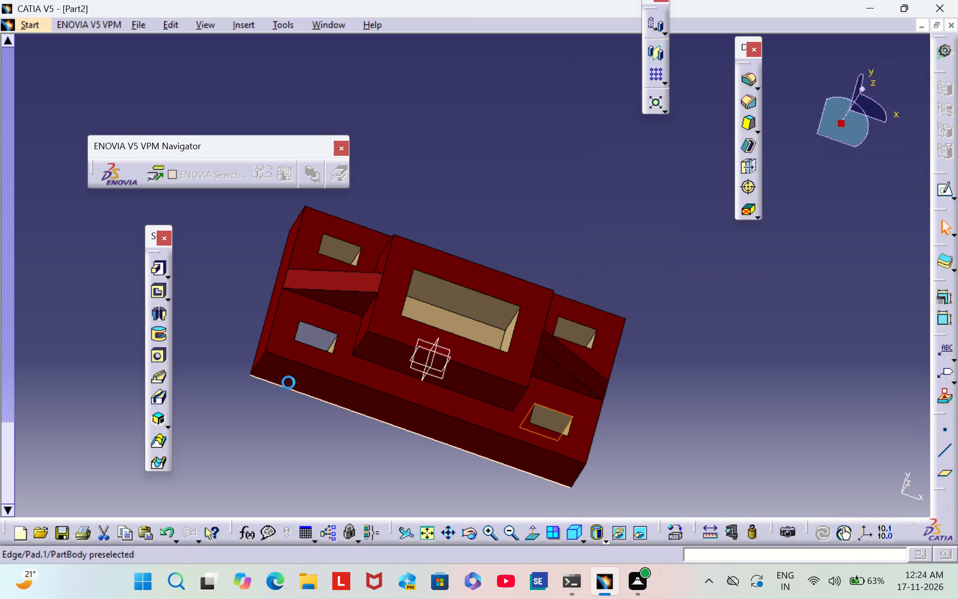
Set the fill colour of the positive Y wall inside the negative X, negative Y corner pocket to tan.
{"action": "right_click", "coordinate": [317, 340]}
{"action": "left_click", "coordinate": [419, 98]}
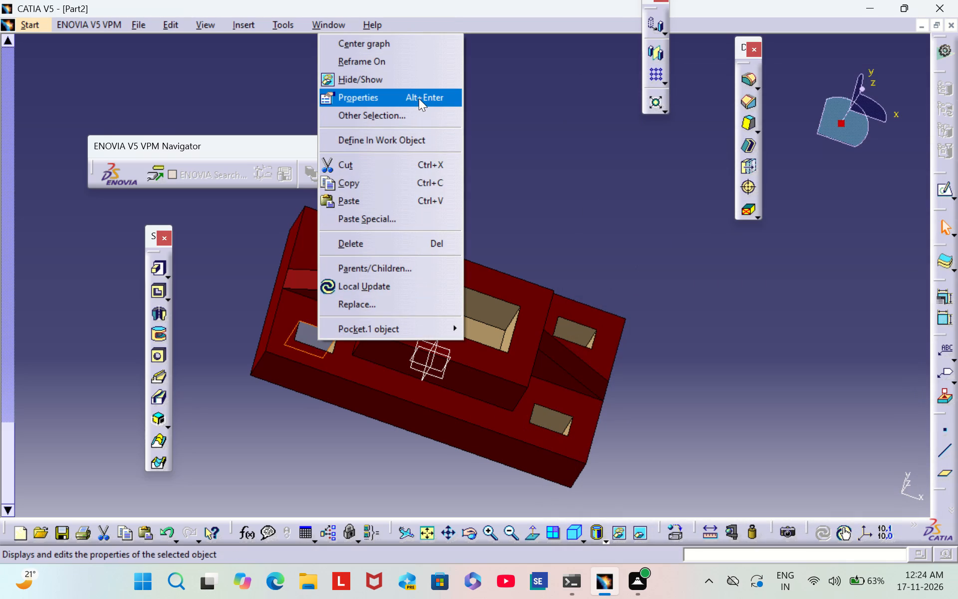
{"action": "left_click", "coordinate": [635, 159]}
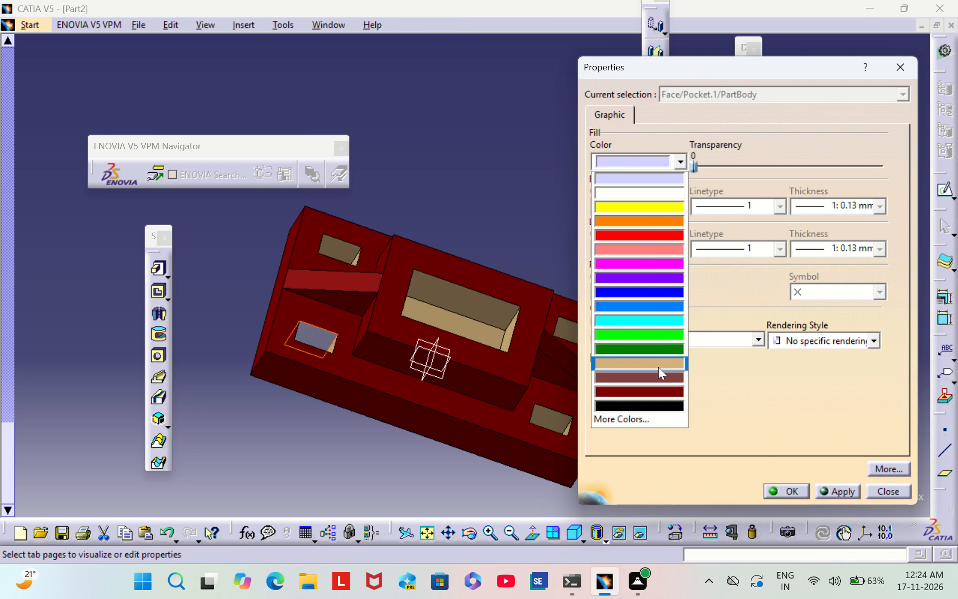
{"action": "left_click", "coordinate": [658, 367]}
{"action": "left_click", "coordinate": [787, 493]}
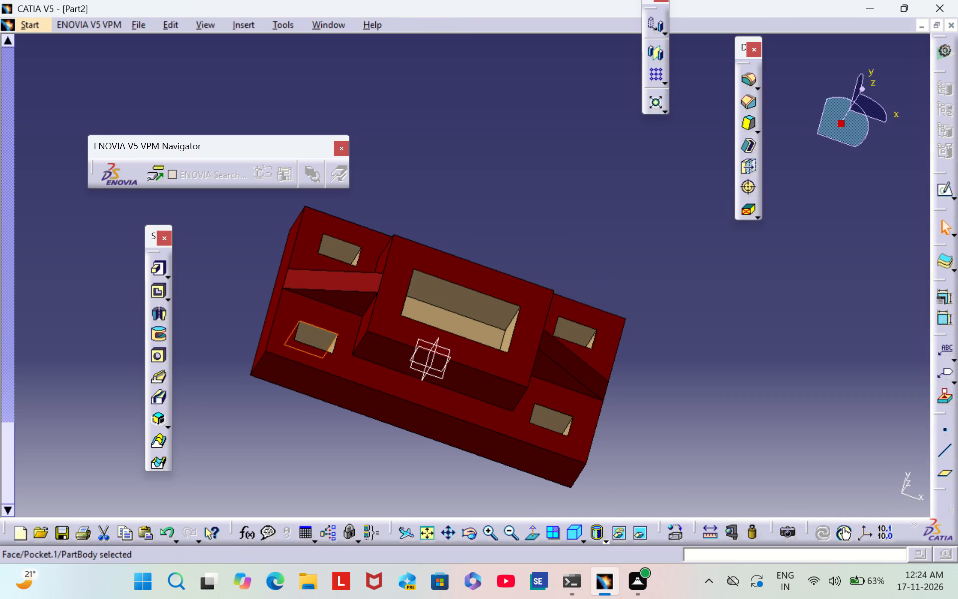
Set the fill colour of the negative X wall inside the negative X, positive Y corner pocket to tan.
{"action": "left_click", "coordinate": [644, 255]}
{"action": "middle_click_drag", "start_coordinate": [644, 255], "coordinate": [451, 243]}
{"action": "scroll", "coordinate": [644, 255], "scroll_direction": "down", "scroll_amount": 1}
{"action": "right_click_drag", "start_coordinate": [644, 253], "coordinate": [451, 243]}
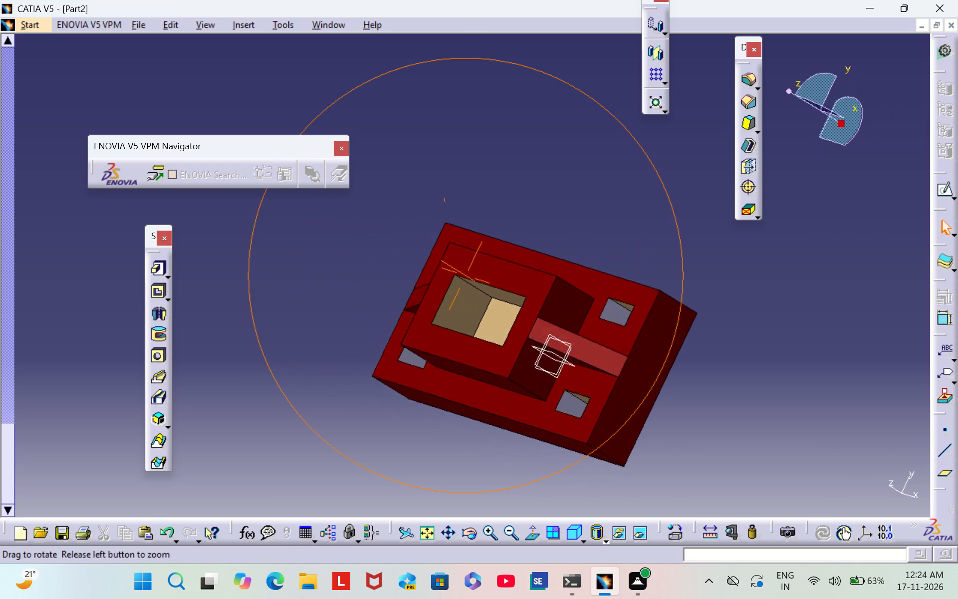
{"action": "right_click_drag", "start_coordinate": [451, 243], "coordinate": [495, 288]}
{"action": "middle_click_drag", "start_coordinate": [451, 243], "coordinate": [495, 288]}
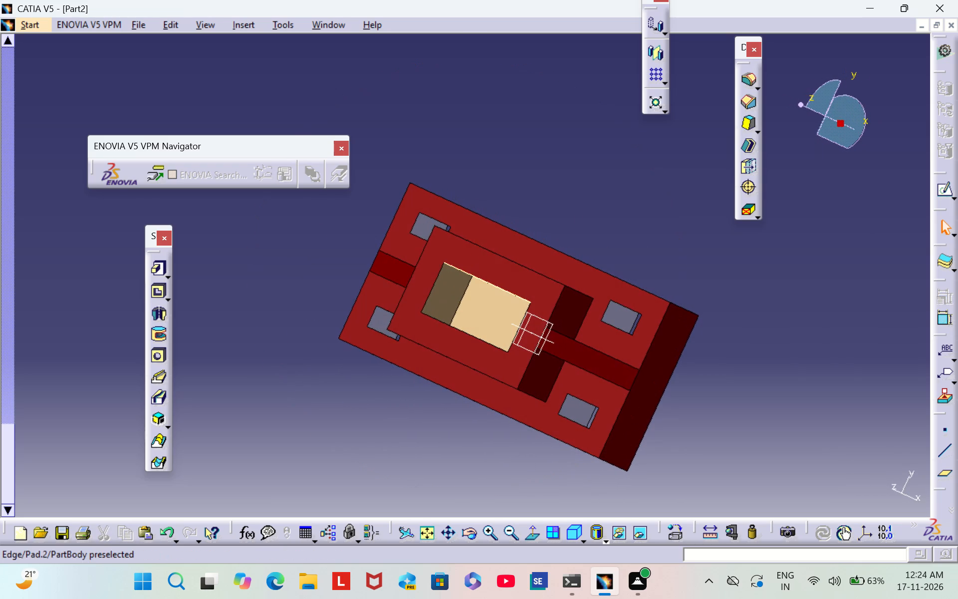
{"action": "right_click", "coordinate": [422, 228]}
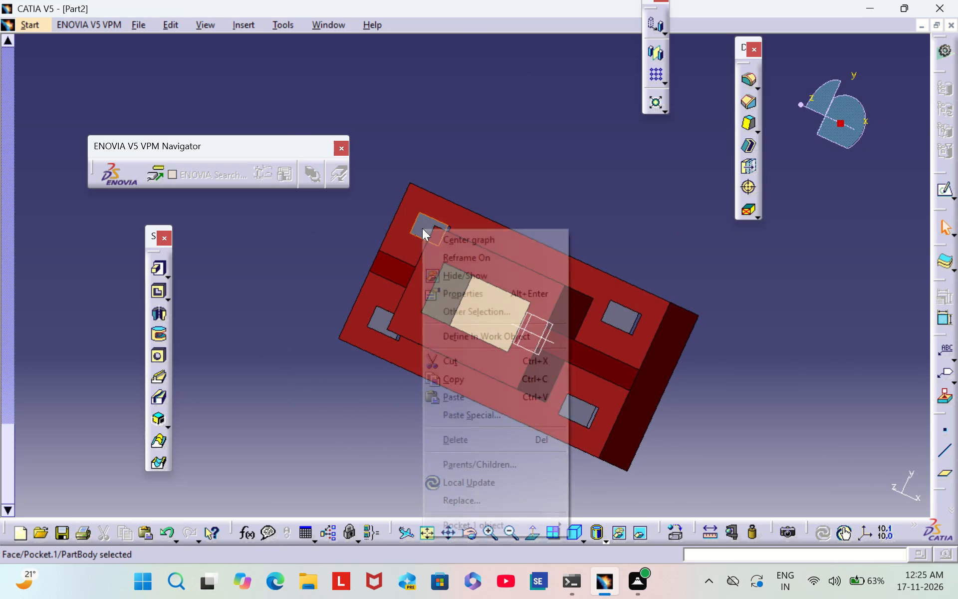
{"action": "left_click", "coordinate": [475, 289]}
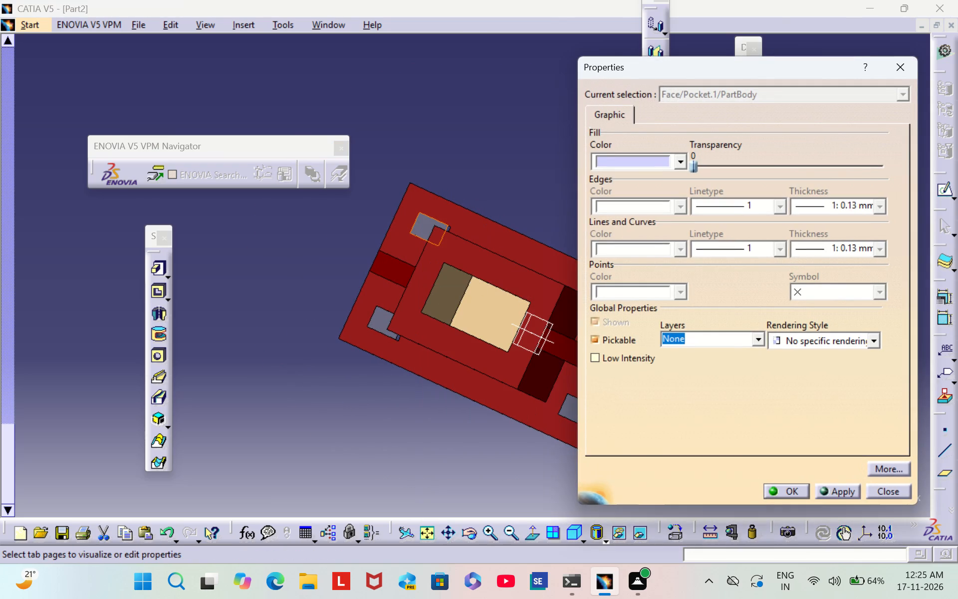
{"action": "left_click", "coordinate": [625, 161]}
{"action": "left_click", "coordinate": [664, 358]}
{"action": "left_click", "coordinate": [785, 482]}
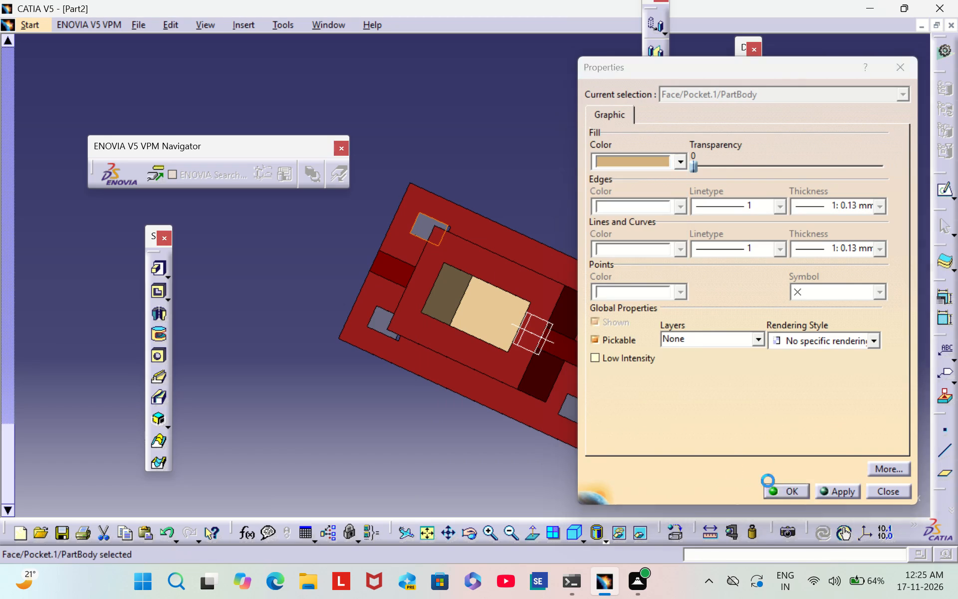
Set the fill colour of the negative X wall inside the negative X, negative Y corner pocket to tan.
{"action": "right_click", "coordinate": [375, 322]}
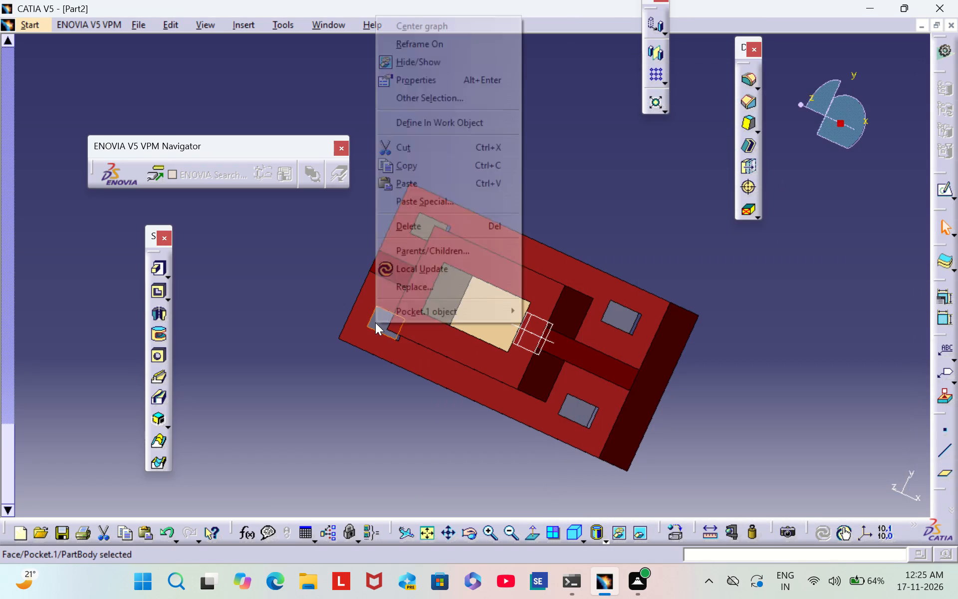
{"action": "left_click", "coordinate": [448, 81]}
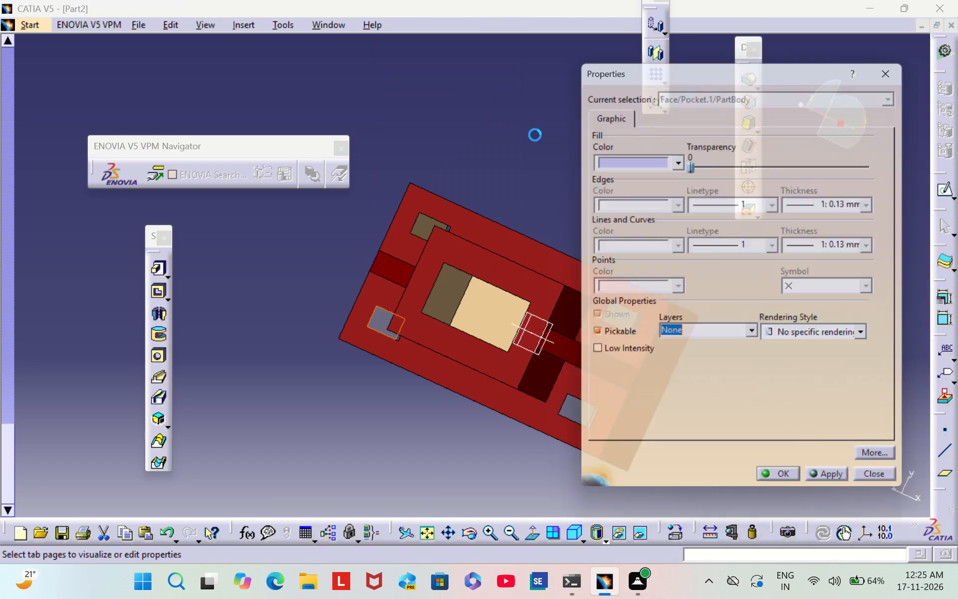
{"action": "left_click", "coordinate": [607, 160]}
{"action": "left_click", "coordinate": [644, 365]}
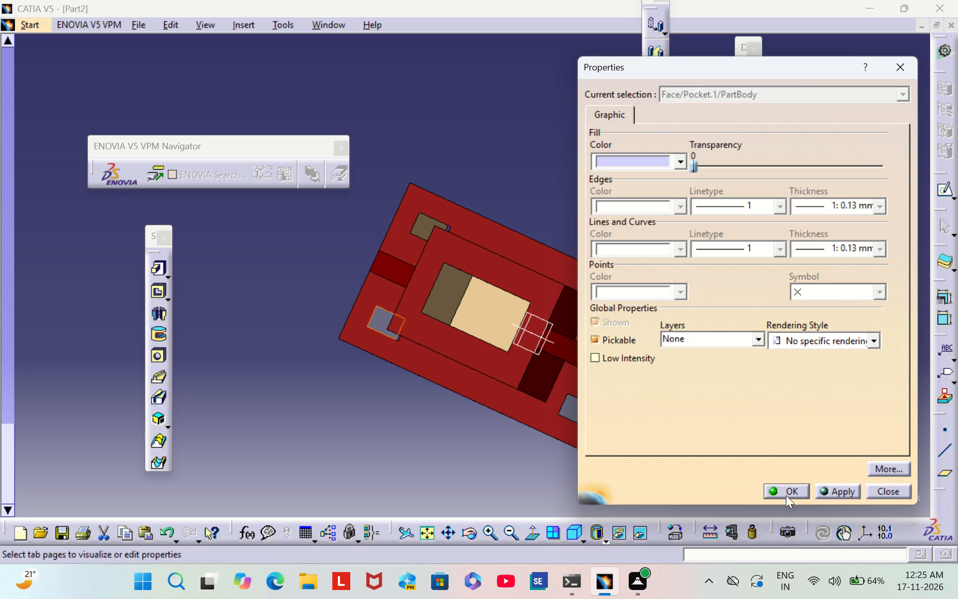
{"action": "left_click", "coordinate": [785, 490]}
Set the fill colour of the negative X wall inside the positive X, positive Y corner pocket to tan.
{"action": "right_click", "coordinate": [611, 315]}
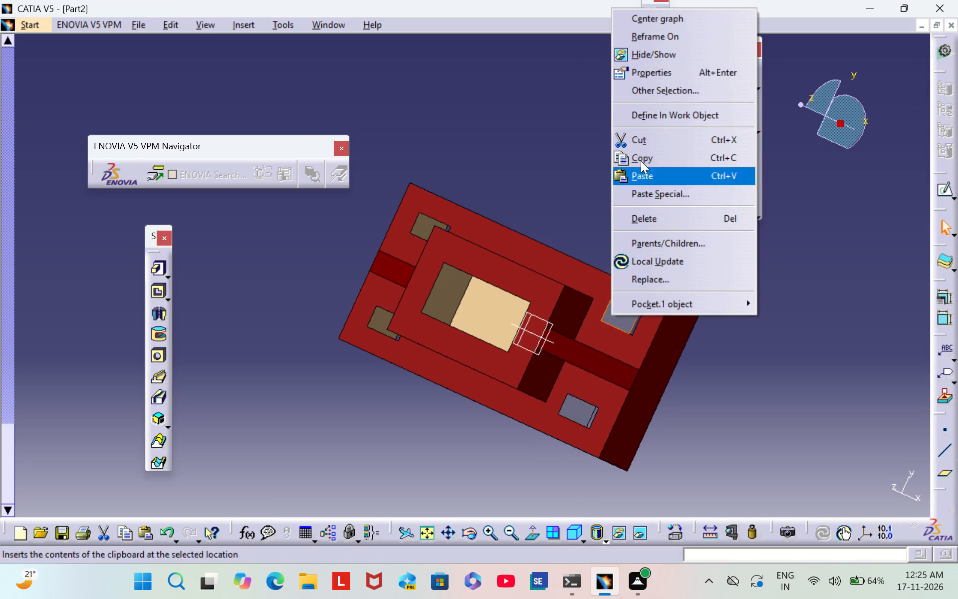
{"action": "left_click", "coordinate": [657, 75]}
{"action": "left_click", "coordinate": [636, 165]}
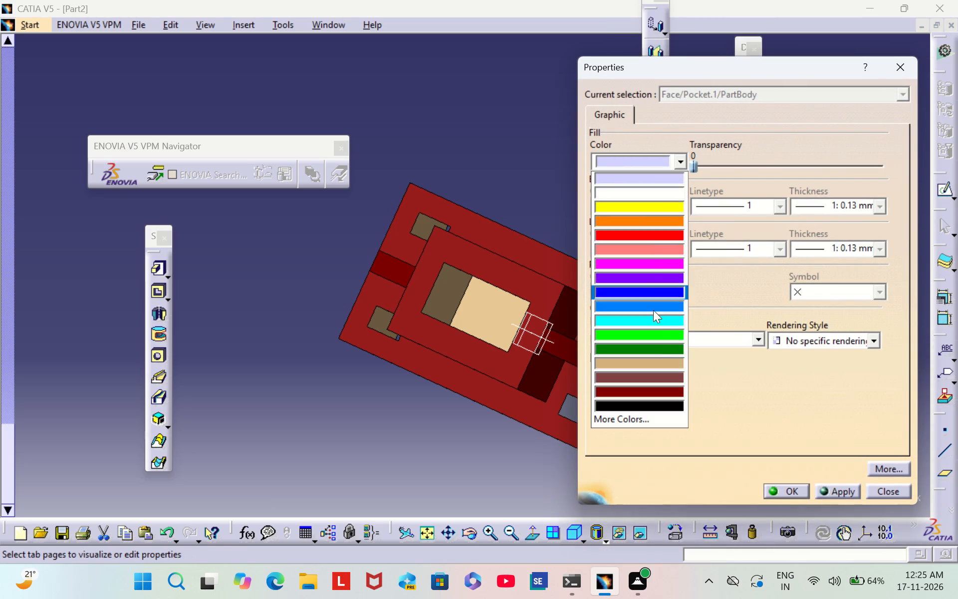
{"action": "left_click", "coordinate": [662, 365]}
{"action": "left_click", "coordinate": [790, 493]}
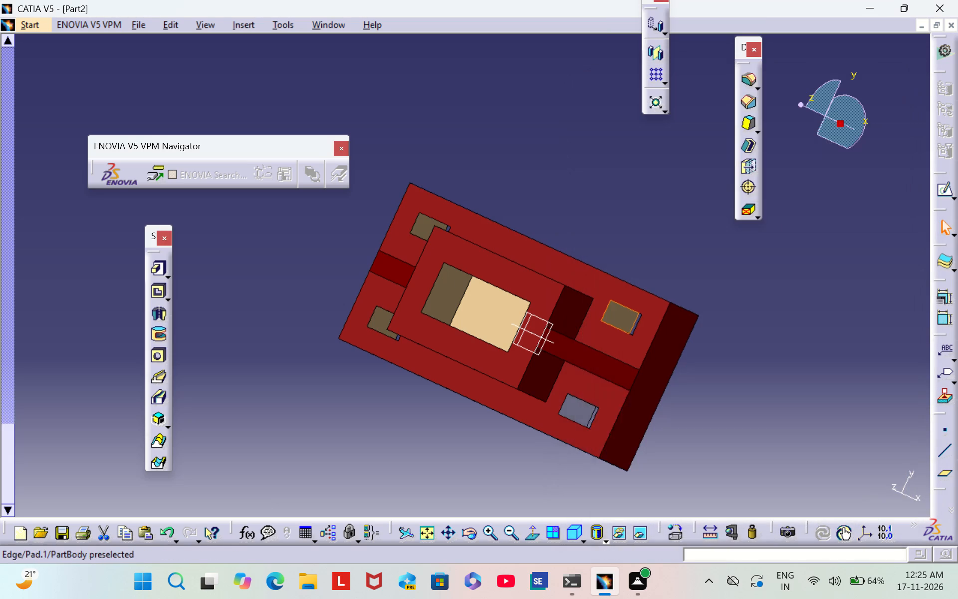
Set the fill colour of the negative X wall inside the positive X, negative Y corner pocket to tan.
{"action": "right_click", "coordinate": [571, 408]}
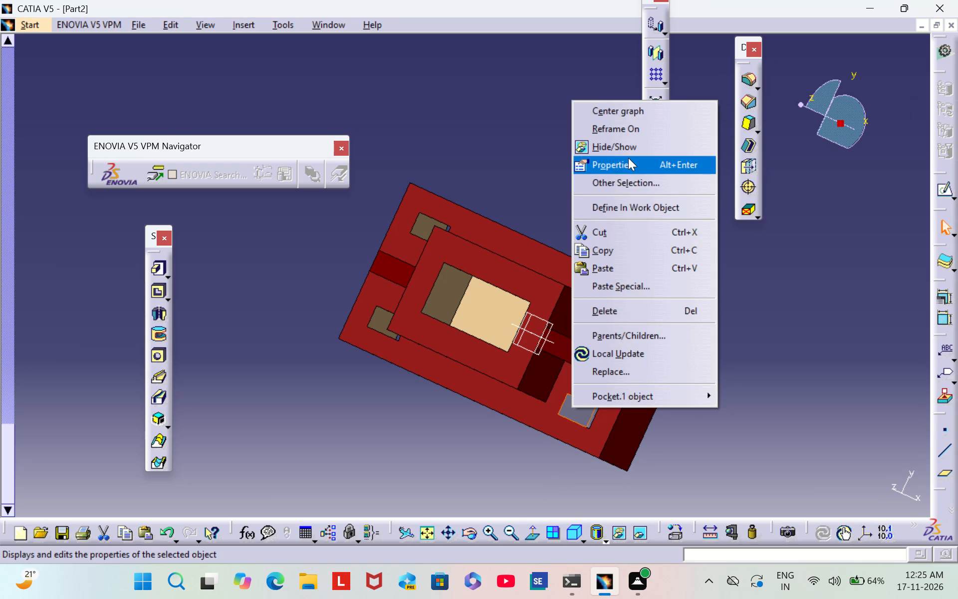
{"action": "left_click", "coordinate": [628, 158]}
{"action": "left_click", "coordinate": [643, 158]}
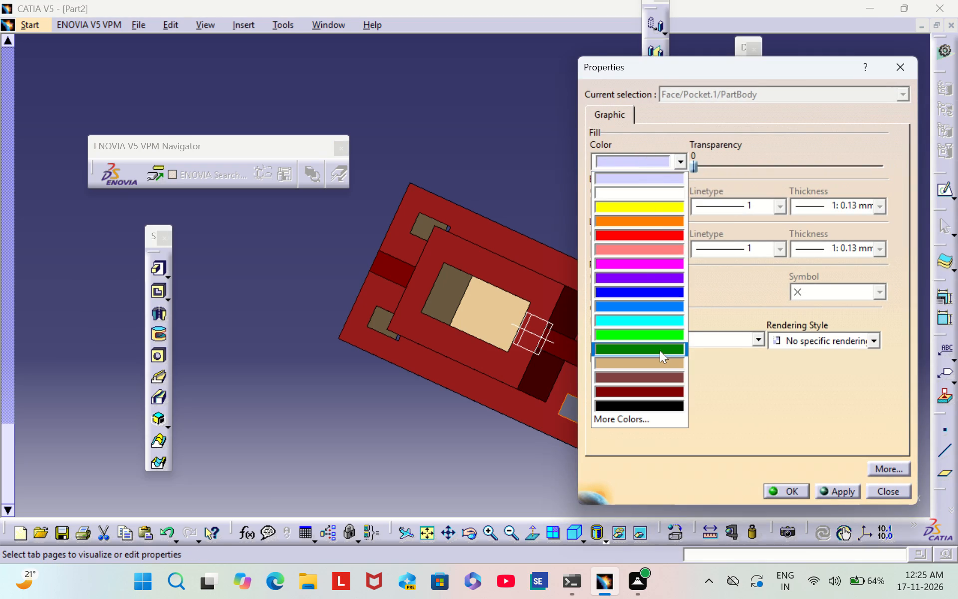
{"action": "left_click", "coordinate": [660, 353]}
{"action": "left_click", "coordinate": [635, 168]}
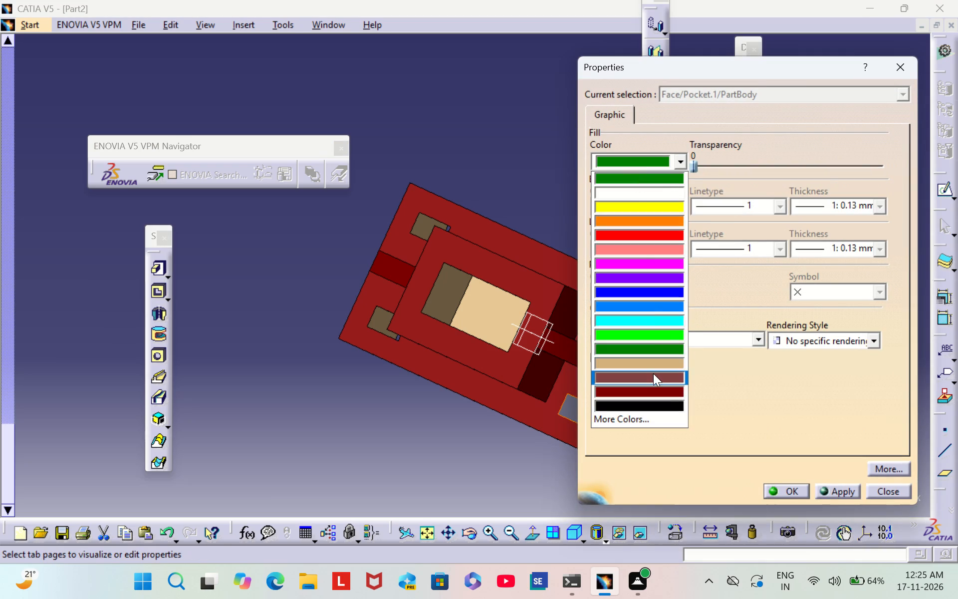
{"action": "left_click", "coordinate": [651, 369]}
{"action": "left_click", "coordinate": [781, 491]}
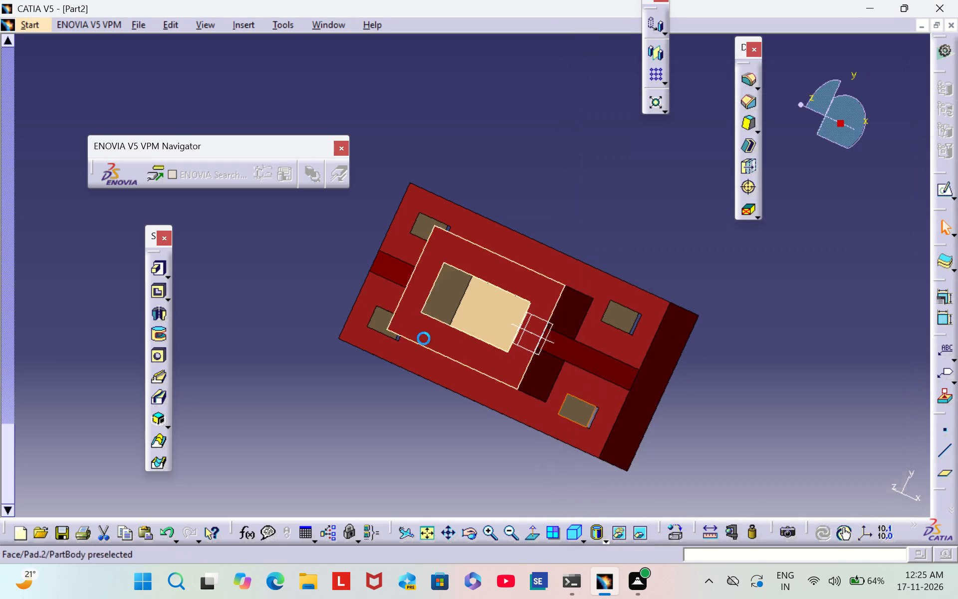
Examine the coloured part from several angles, checking the outer faces, ribs, central cavity and corner pocket walls.
{"action": "left_click", "coordinate": [380, 333]}
{"action": "middle_click_drag", "start_coordinate": [544, 173], "coordinate": [542, 172]}
{"action": "scroll", "coordinate": [543, 172], "scroll_direction": "down", "scroll_amount": 1}
{"action": "right_click_drag", "start_coordinate": [542, 172], "coordinate": [621, 229]}
{"action": "middle_click_drag", "start_coordinate": [542, 172], "coordinate": [621, 229]}
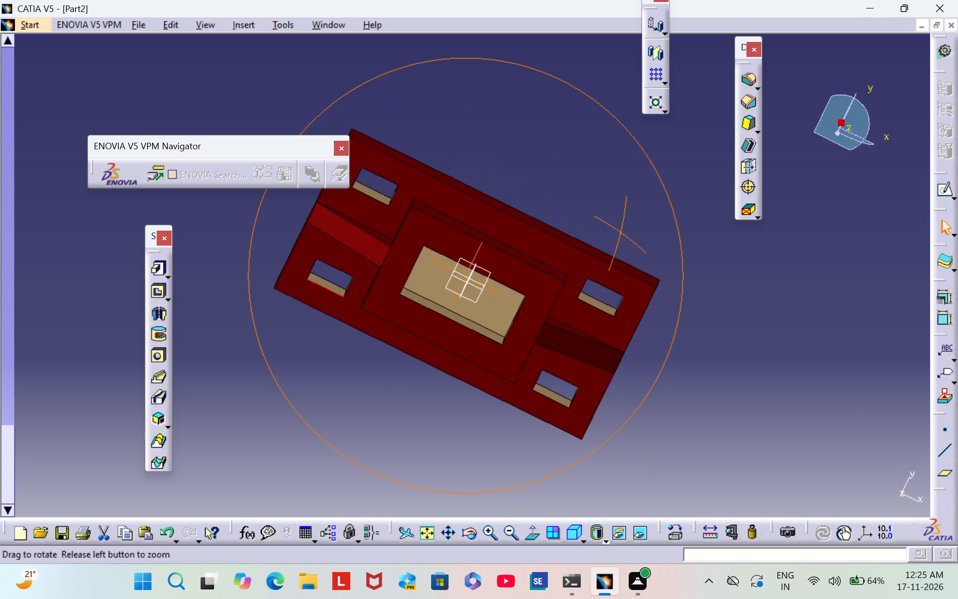
{"action": "middle_click_drag", "start_coordinate": [621, 229], "coordinate": [571, 281]}
{"action": "right_click_drag", "start_coordinate": [621, 229], "coordinate": [571, 281]}
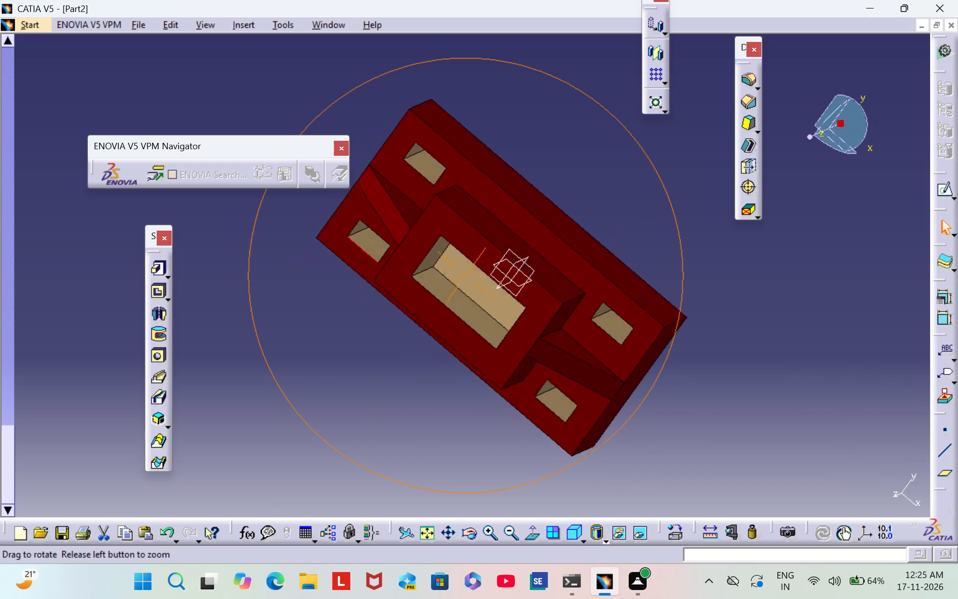
{"action": "middle_click_drag", "start_coordinate": [571, 281], "coordinate": [654, 165]}
{"action": "right_click_drag", "start_coordinate": [571, 281], "coordinate": [654, 165]}
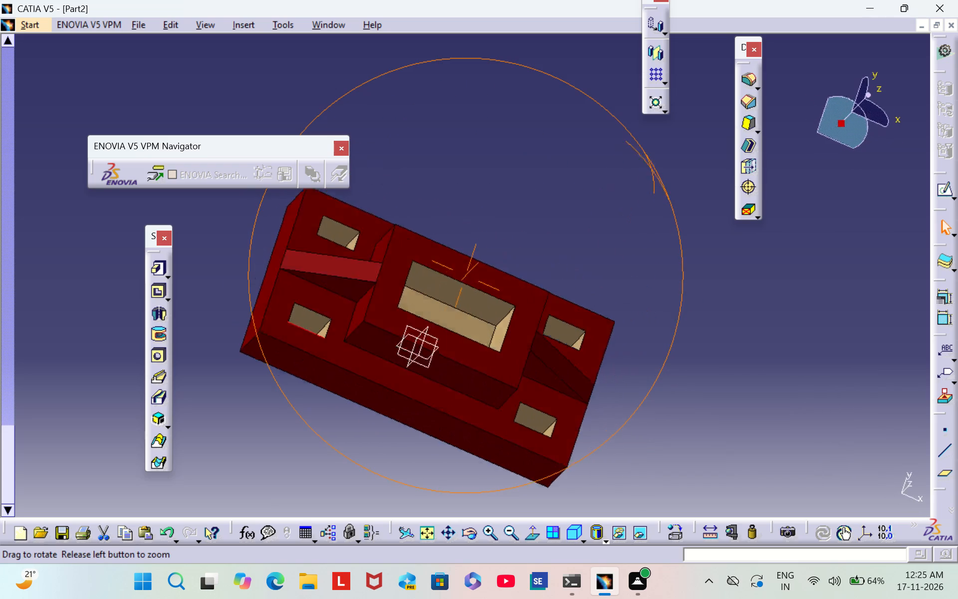
{"action": "right_click_drag", "start_coordinate": [654, 165], "coordinate": [659, 152]}
{"action": "middle_click_drag", "start_coordinate": [654, 165], "coordinate": [660, 152]}
{"action": "left_click", "coordinate": [634, 380]}
{"action": "middle_click_drag", "start_coordinate": [634, 380], "coordinate": [590, 340]}
{"action": "right_click_drag", "start_coordinate": [630, 375], "coordinate": [590, 340]}
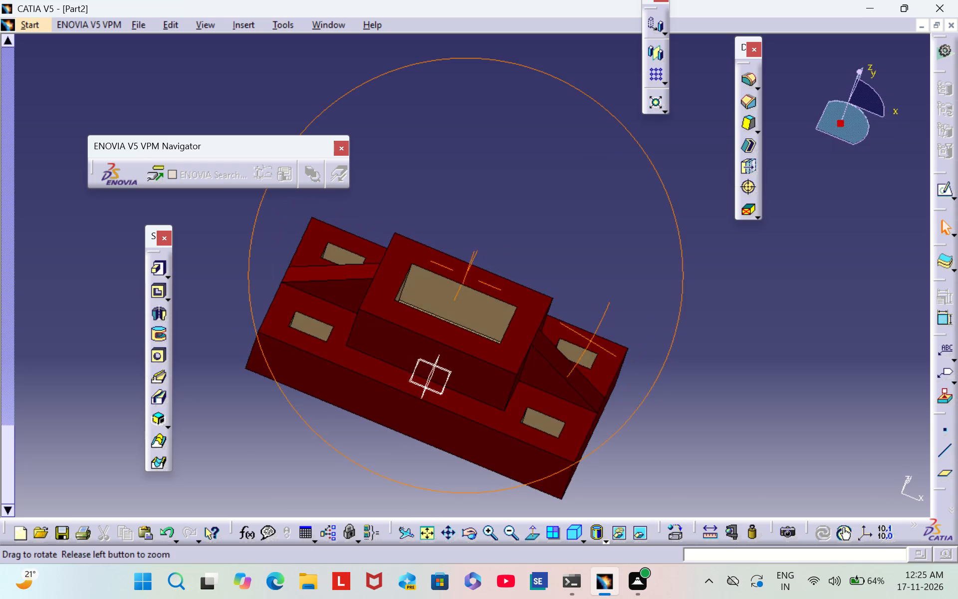
{"action": "middle_click_drag", "start_coordinate": [590, 340], "coordinate": [582, 339]}
{"action": "right_click_drag", "start_coordinate": [590, 340], "coordinate": [582, 339]}
{"action": "left_click", "coordinate": [513, 542]}
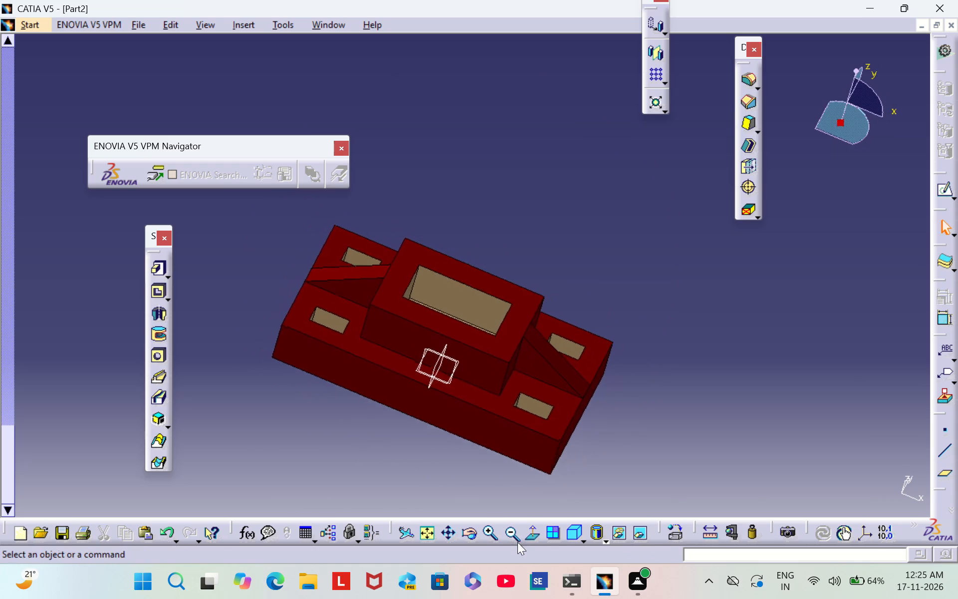
{"action": "left_click", "coordinate": [571, 534]}
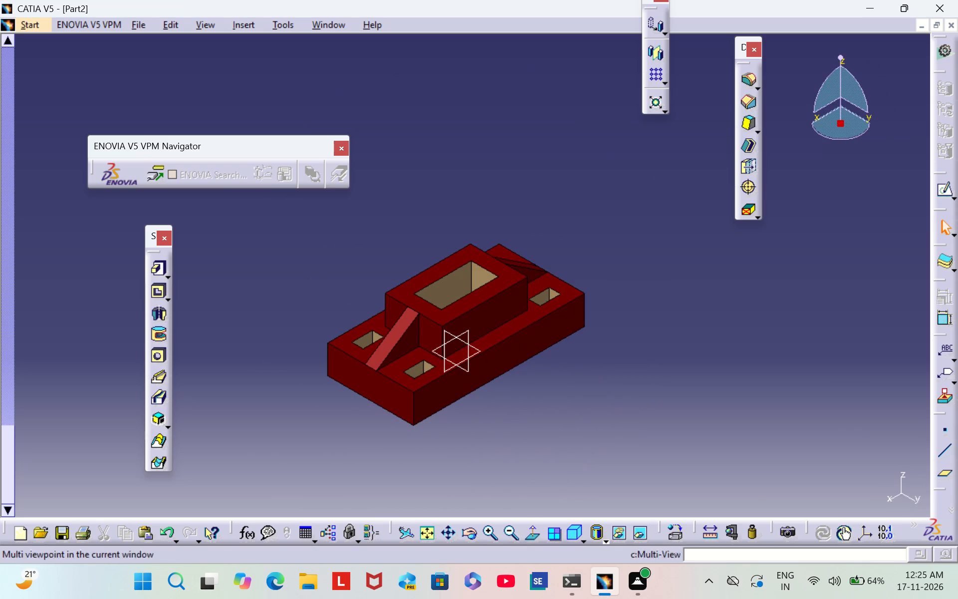
{"action": "scroll", "coordinate": [635, 98], "scroll_direction": "down", "scroll_amount": 1}
{"action": "middle_click_drag", "start_coordinate": [540, 154], "coordinate": [399, 332]}
{"action": "right_click_drag", "start_coordinate": [539, 155], "coordinate": [399, 332]}
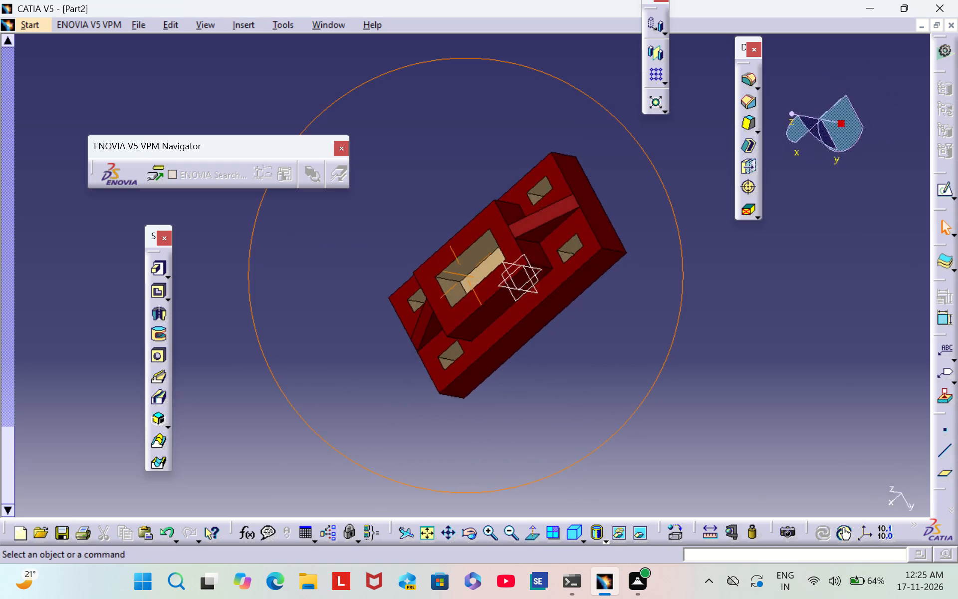
{"action": "middle_click_drag", "start_coordinate": [399, 332], "coordinate": [334, 182]}
{"action": "right_click_drag", "start_coordinate": [399, 332], "coordinate": [334, 182]}
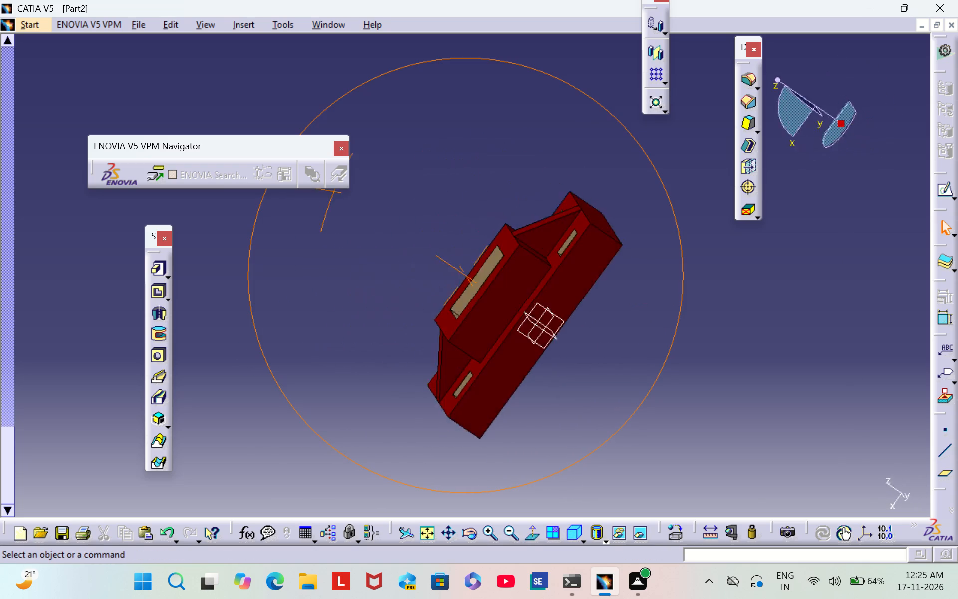
{"action": "right_click_drag", "start_coordinate": [334, 182], "coordinate": [494, 121]}
{"action": "middle_click_drag", "start_coordinate": [334, 182], "coordinate": [499, 128]}
Set the part to the standard isometric view, enlarged and centred in the window.
{"action": "left_click", "coordinate": [571, 531]}
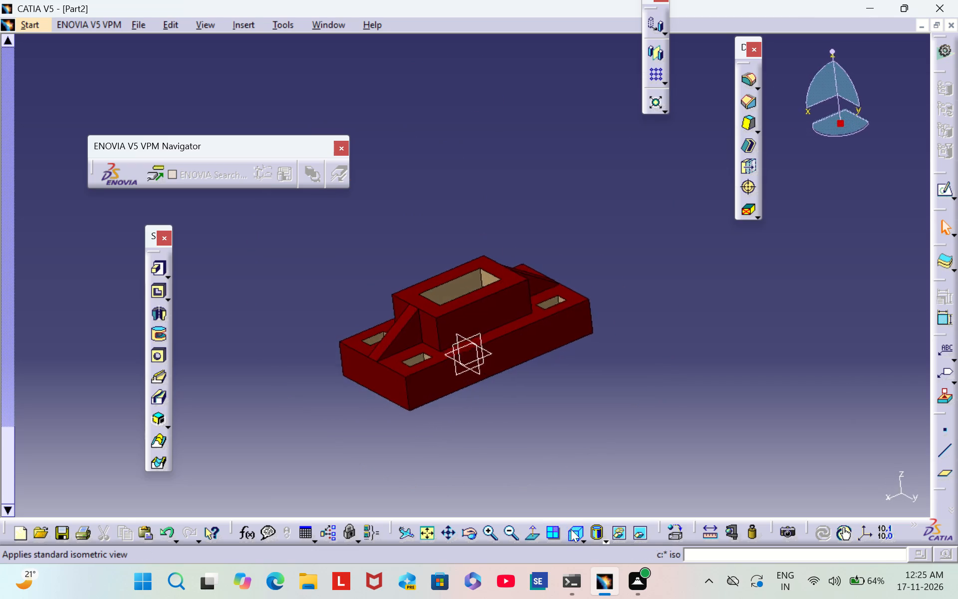
{"action": "left_click", "coordinate": [492, 532]}
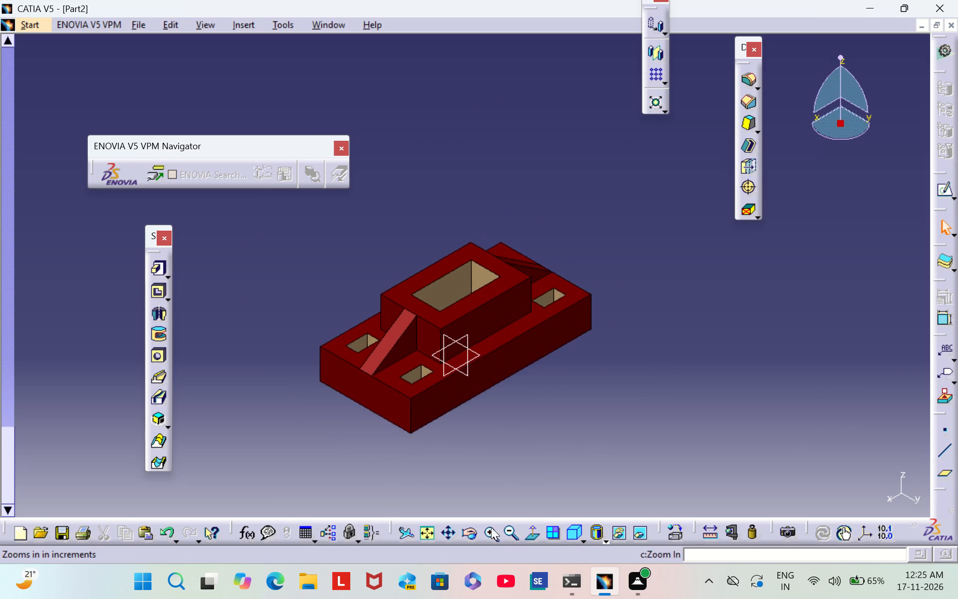
{"action": "scroll", "coordinate": [568, 446], "scroll_direction": "down", "scroll_amount": 1}
{"action": "middle_click_drag", "start_coordinate": [568, 446], "coordinate": [577, 394]}
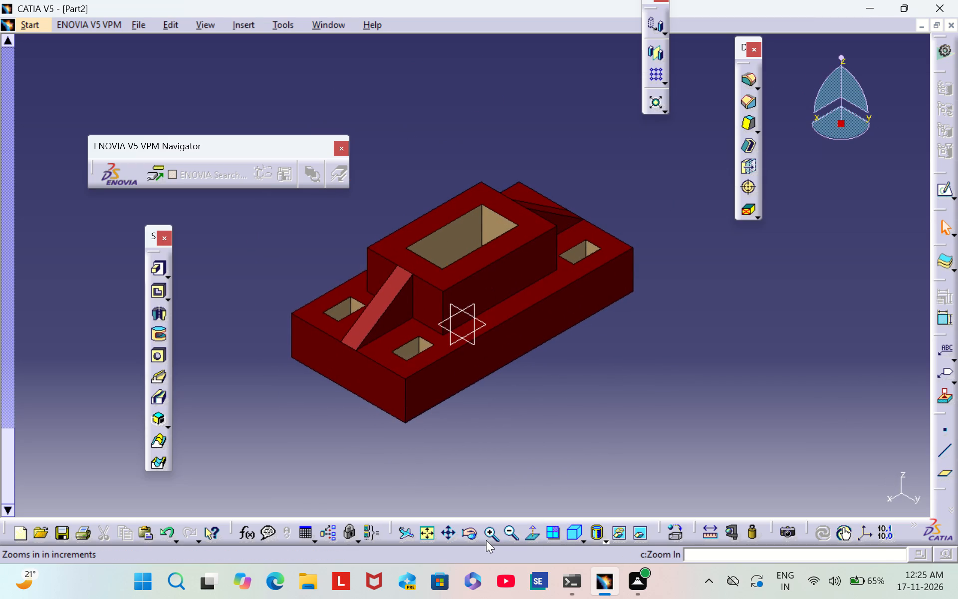
{"action": "left_click", "coordinate": [487, 538]}
{"action": "left_click", "coordinate": [512, 528]}
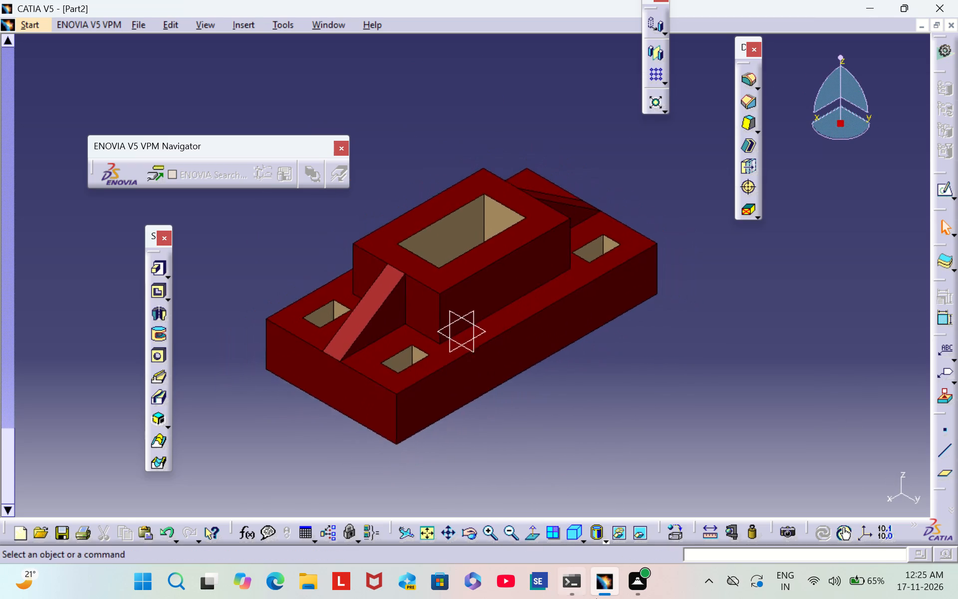
{"action": "left_click", "coordinate": [489, 534]}
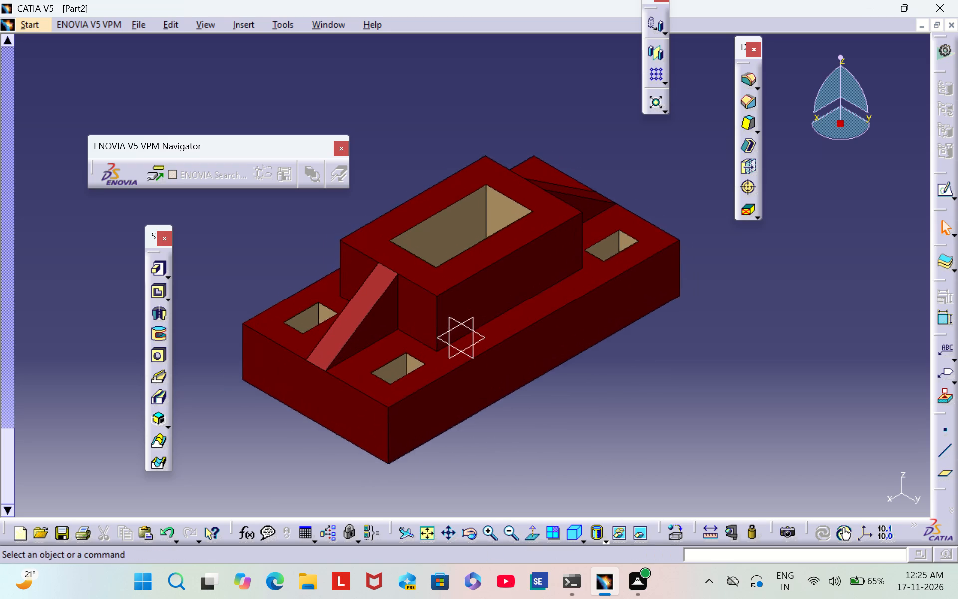
{"action": "middle_click_drag", "start_coordinate": [564, 467], "coordinate": [564, 448]}
{"action": "scroll", "coordinate": [453, 502], "scroll_direction": "up", "scroll_amount": 1}
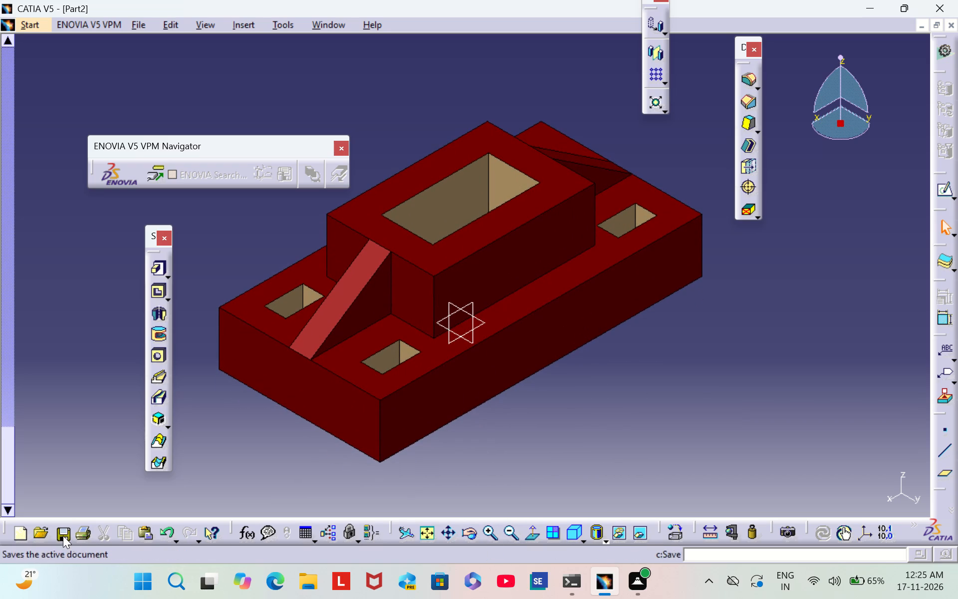
Save the part to the Desktop as a CATPart file named PART 9.
{"action": "left_click", "coordinate": [63, 535]}
{"action": "key", "text": "BackSpace"}
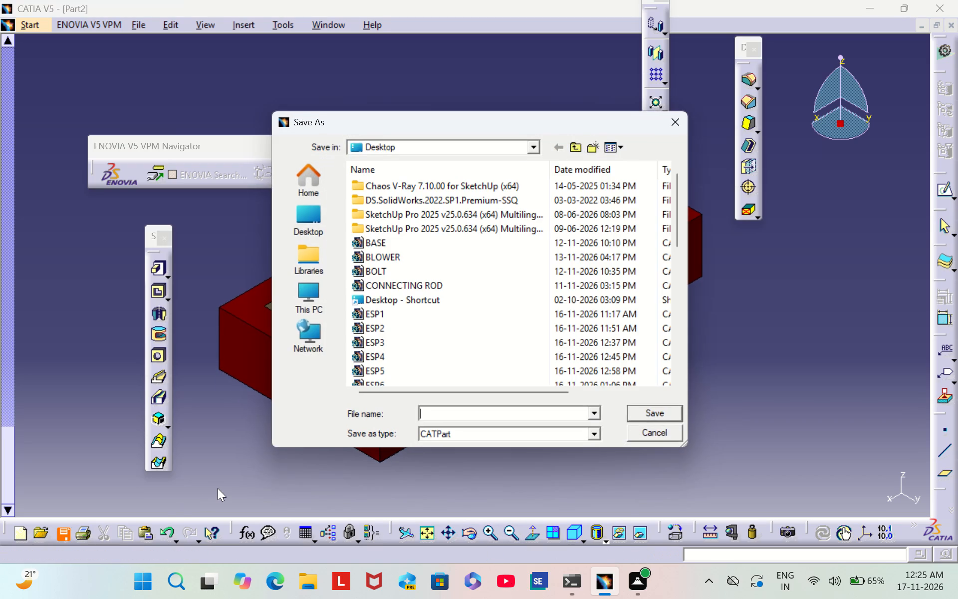
{"action": "type", "text": "PARY"}
{"action": "key", "text": "BackSpace"}
{"action": "type", "text": "T"}
{"action": "key", "text": "space"}
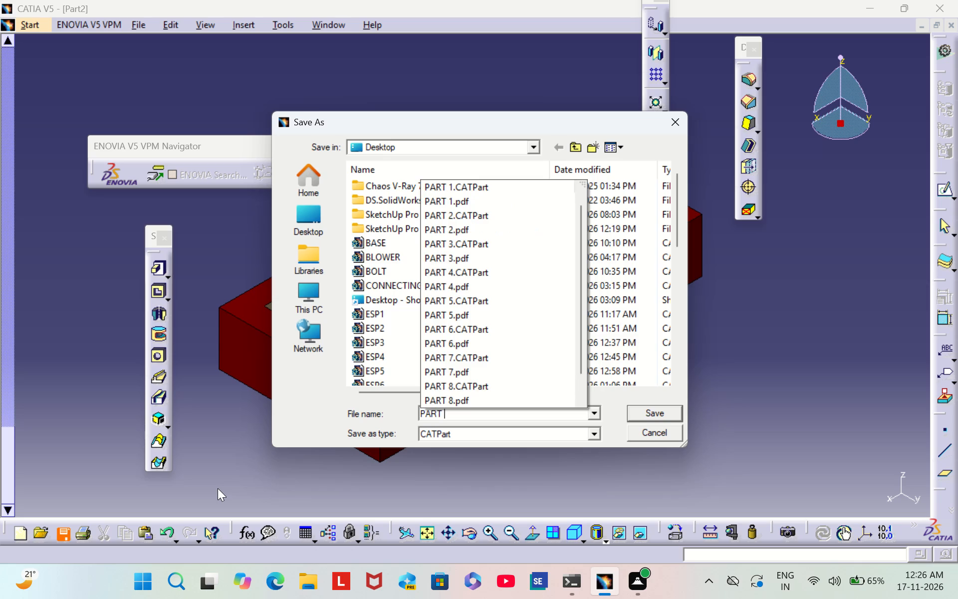
{"action": "scroll", "coordinate": [515, 352], "scroll_direction": "down", "scroll_amount": 11}
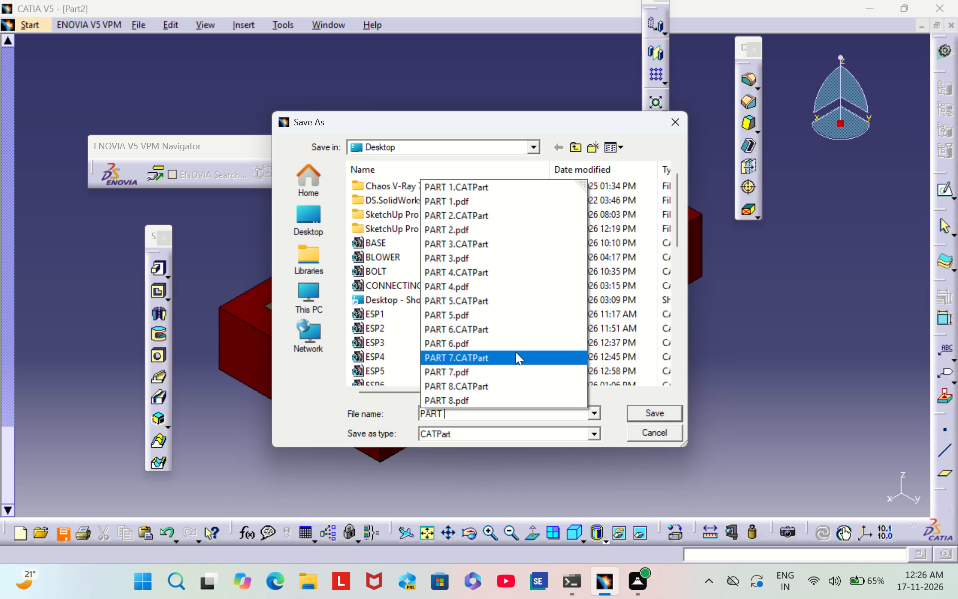
{"action": "key", "text": "9"}
{"action": "key", "text": "Return"}
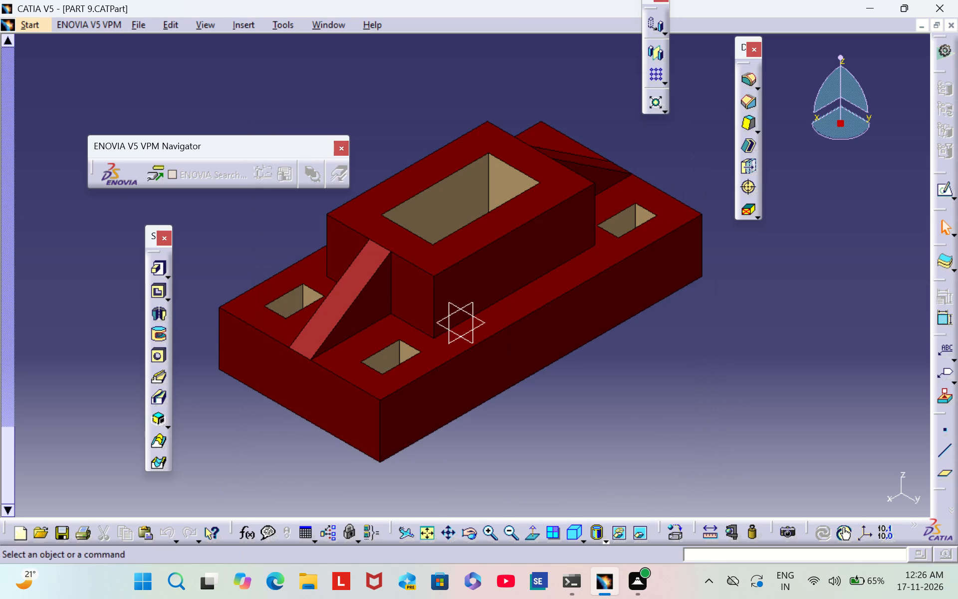
Print the isometric view of the part to a PDF named PART 9 on the Desktop.
{"action": "left_click", "coordinate": [84, 534]}
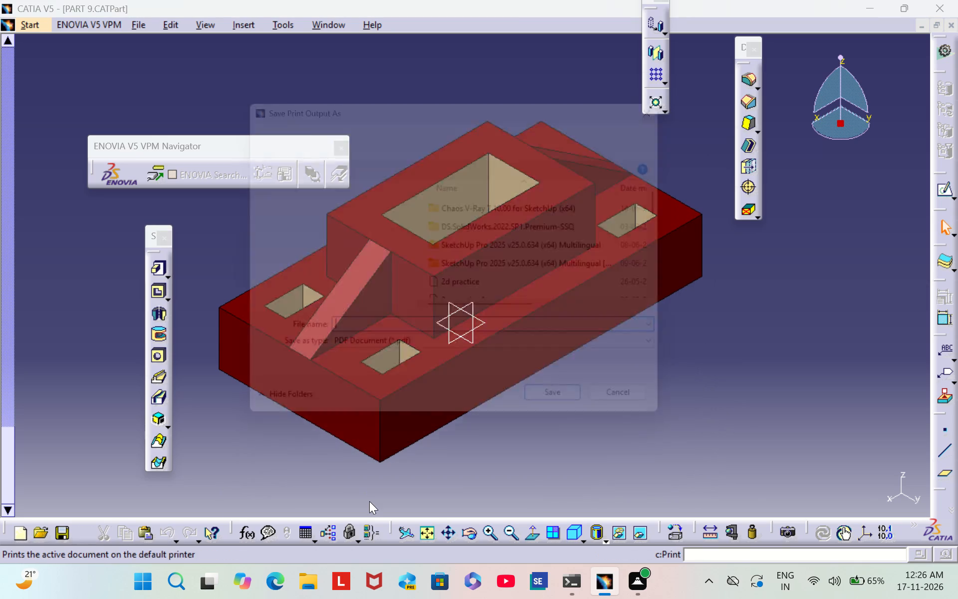
{"action": "type", "text": "PART"}
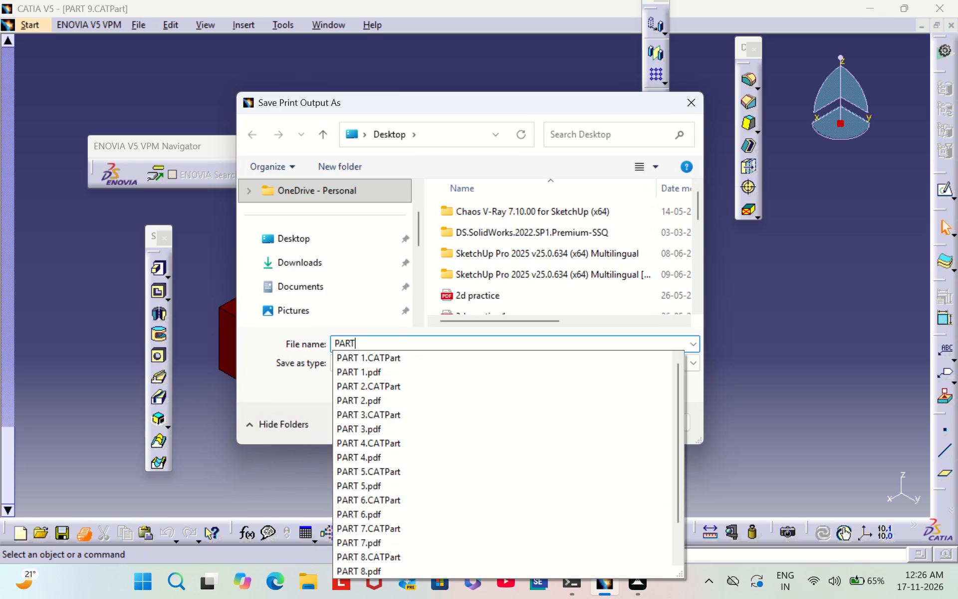
{"action": "key", "text": "space"}
{"action": "key", "text": "9"}
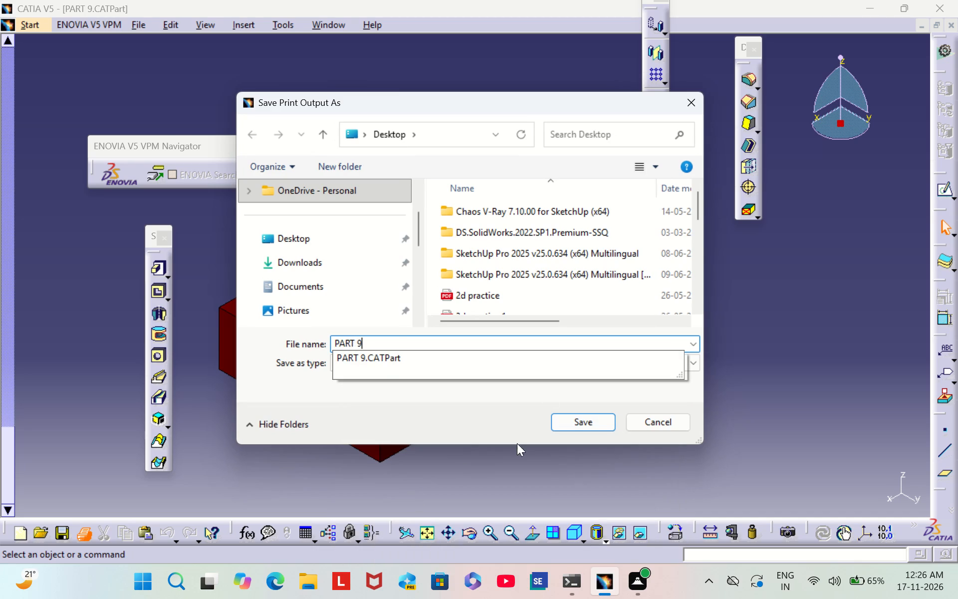
{"action": "left_click", "coordinate": [585, 425]}
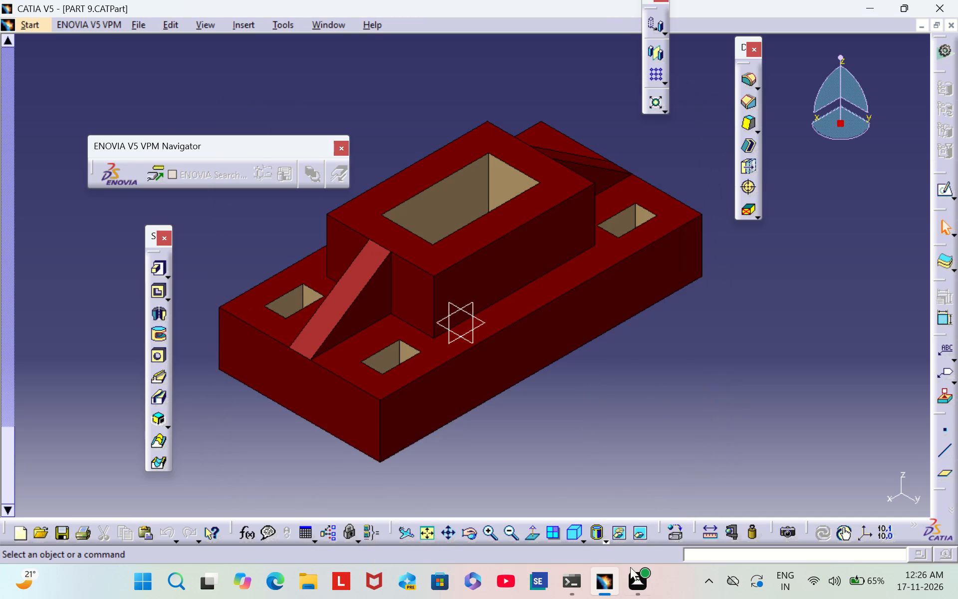